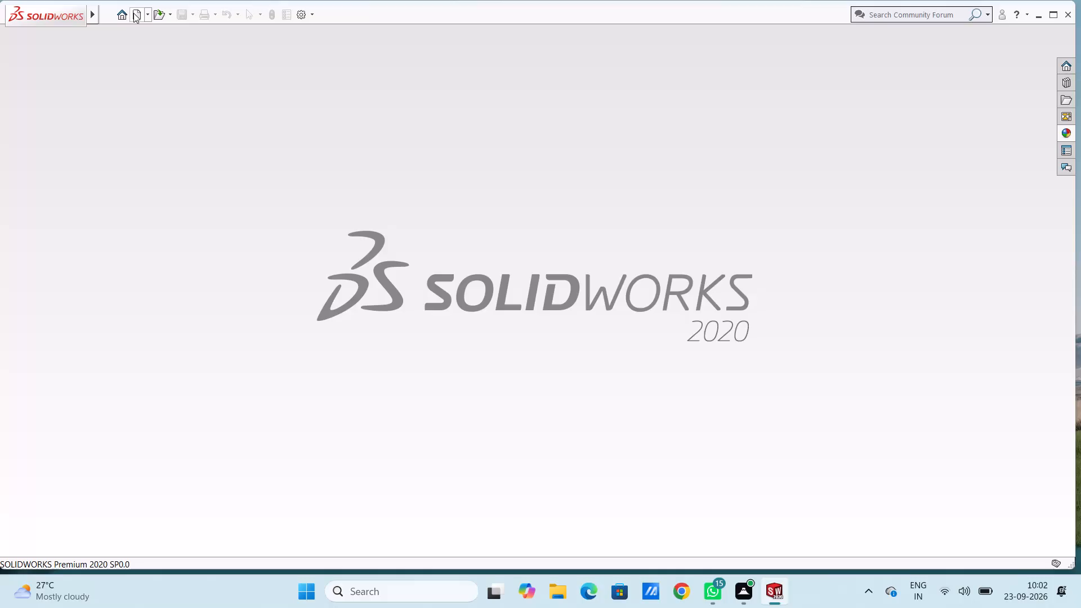
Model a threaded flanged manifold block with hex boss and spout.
Create a new part document.
{"action": "left_click", "coordinate": [133, 13]}
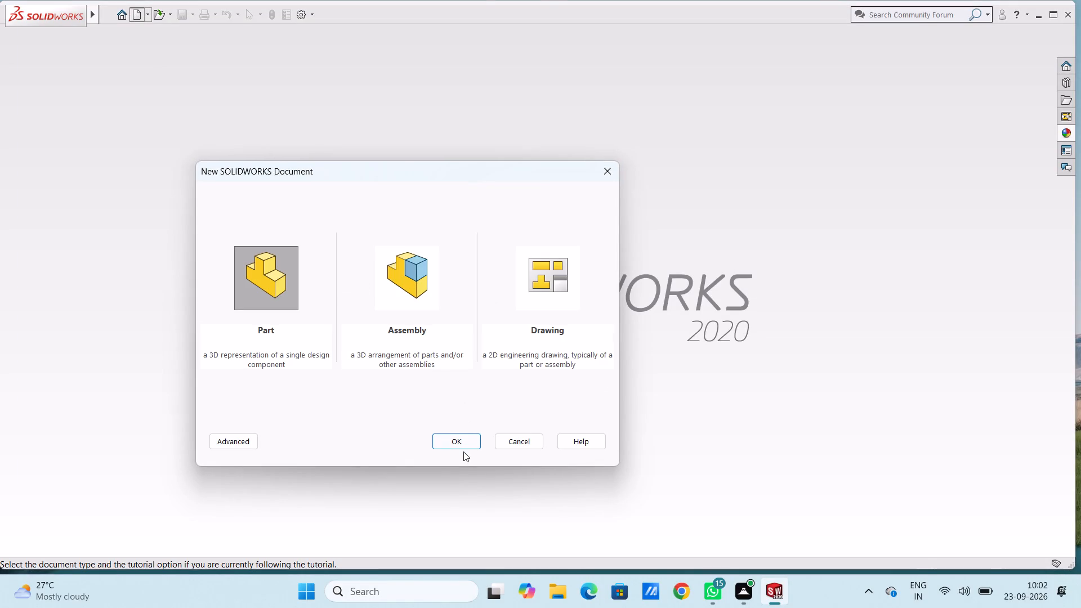
{"action": "left_click", "coordinate": [459, 443]}
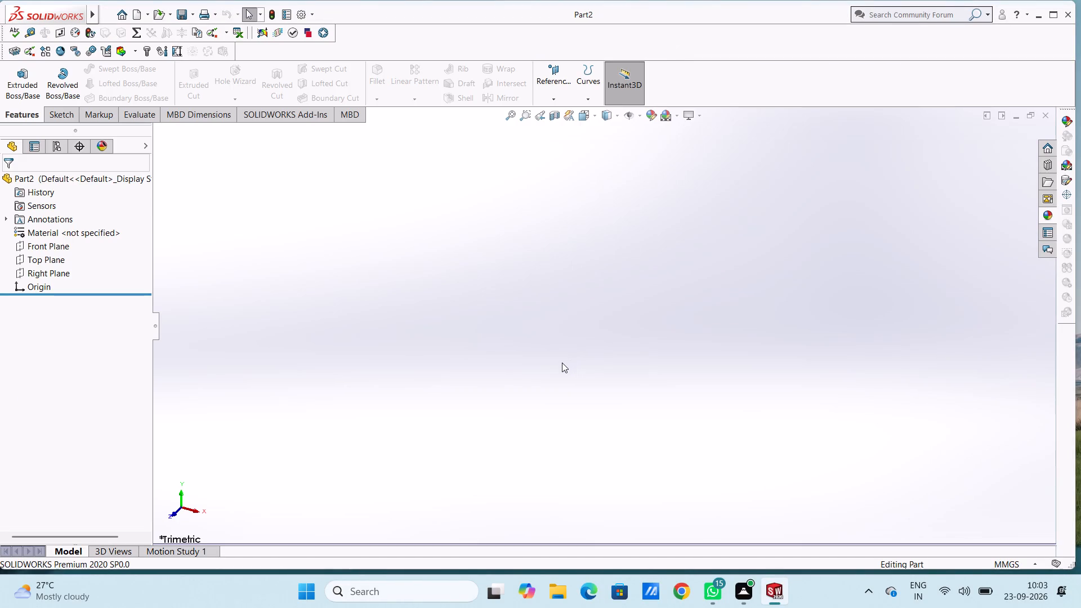
Start a new sketch on the Top Plane.
{"action": "left_click", "coordinate": [52, 256]}
{"action": "left_click", "coordinate": [61, 241]}
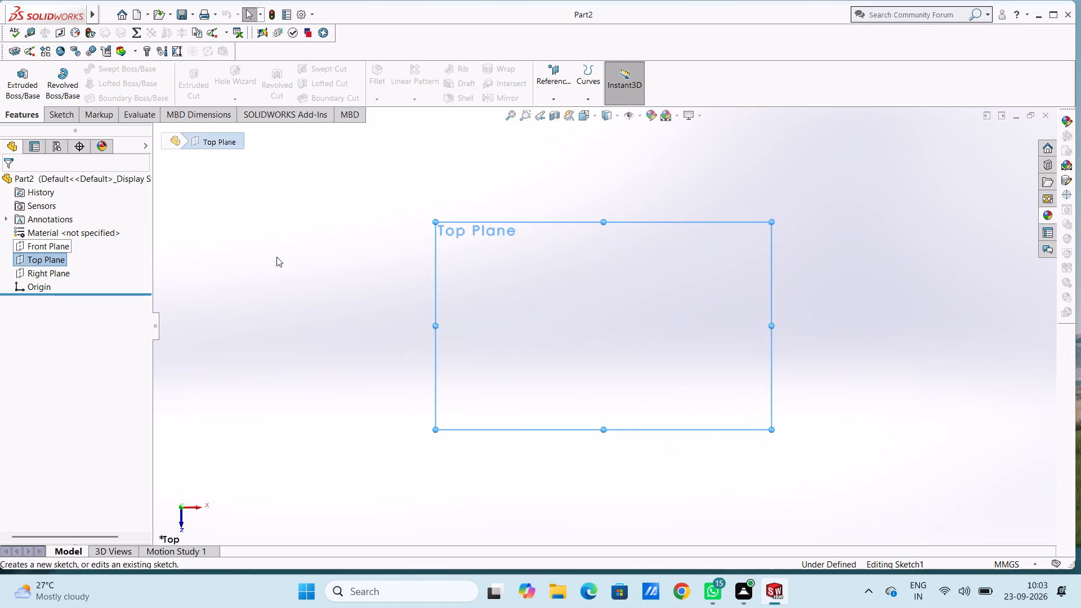
{"action": "left_click", "coordinate": [276, 257]}
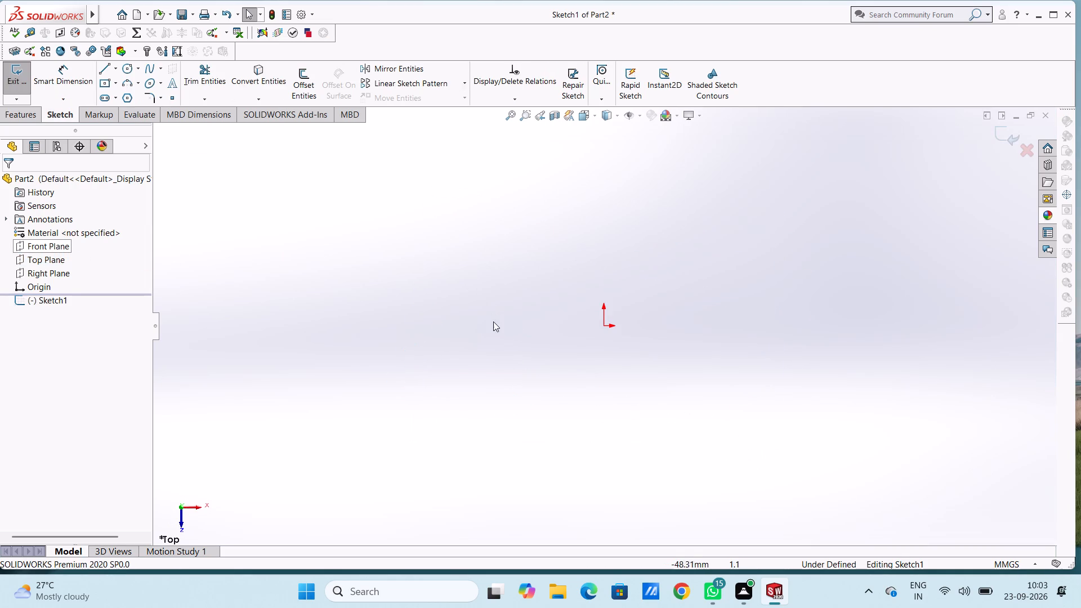
Sketch two 4 mm radius circles vertically aligned with the origin, centred about 52 mm above and about 32 mm below it.
{"action": "left_click", "coordinate": [123, 71]}
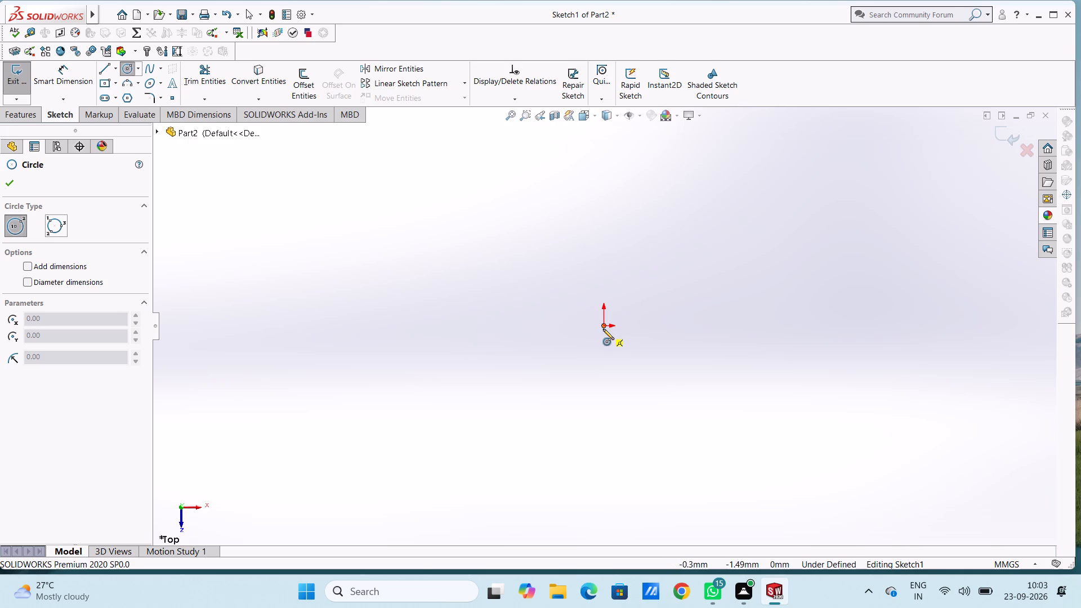
{"action": "left_click", "coordinate": [604, 227]}
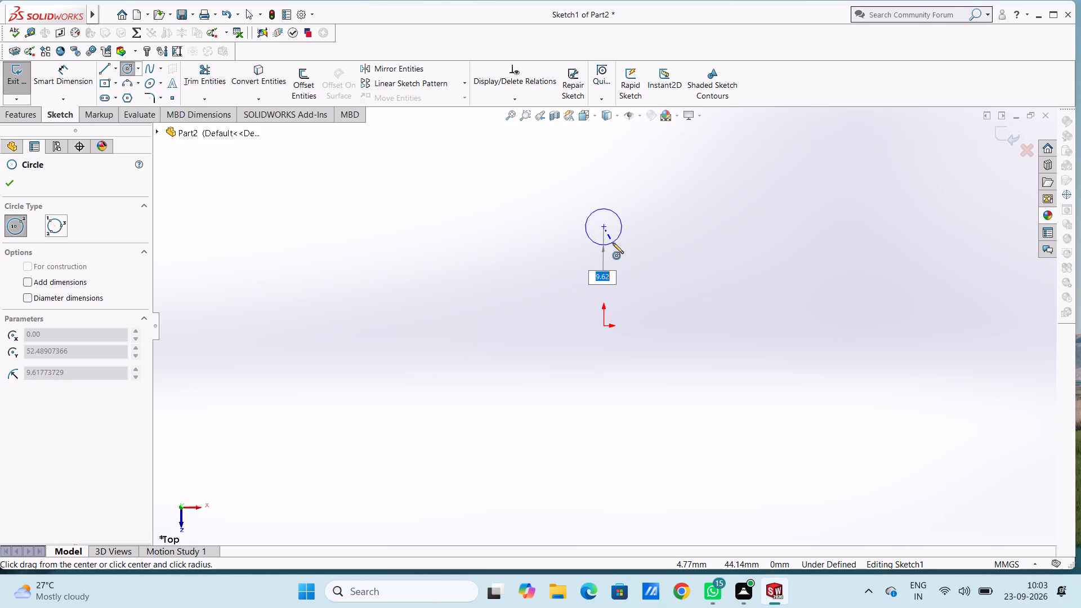
{"action": "key", "text": "4"}
{"action": "key", "text": "Return"}
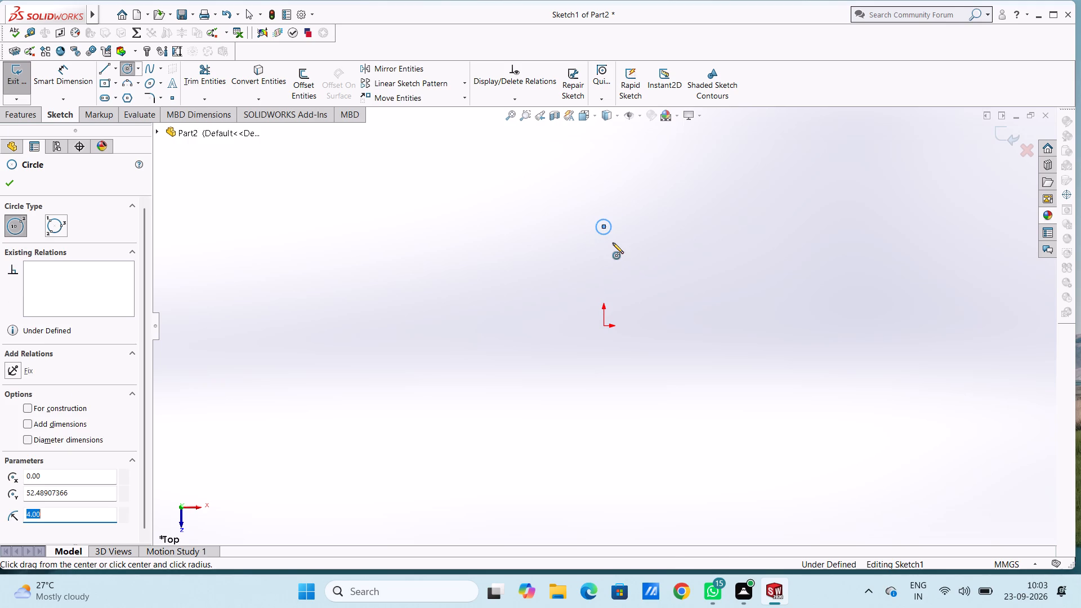
{"action": "left_click", "coordinate": [602, 386]}
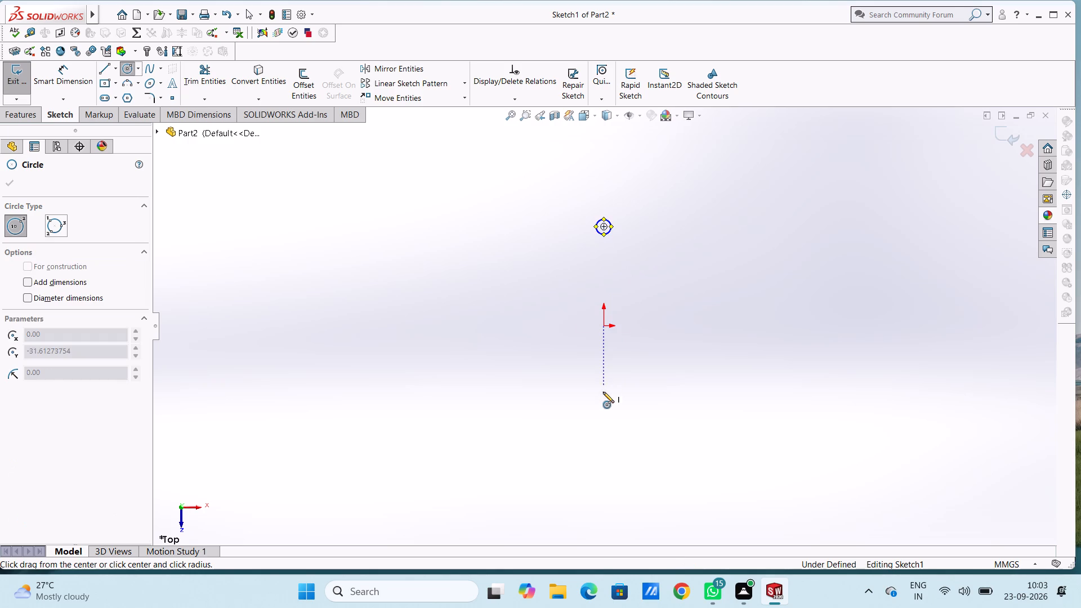
{"action": "key", "text": "4"}
{"action": "key", "text": "Return"}
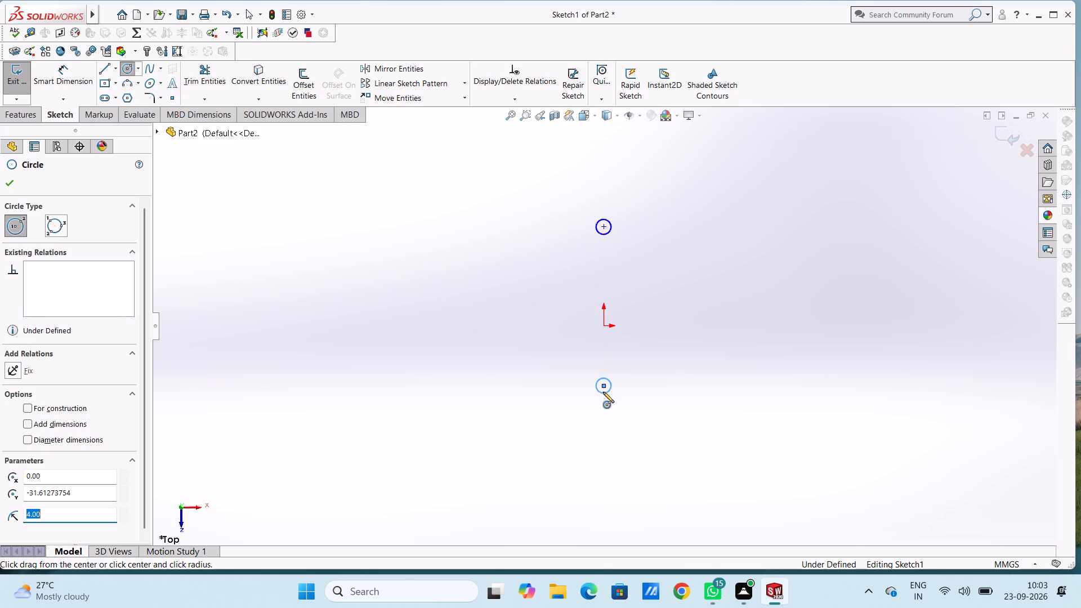
Sketch two more 4 mm radius circles about 61 mm to the right, horizontally aligned with the first two circles.
{"action": "scroll", "coordinate": [542, 342], "scroll_direction": "down", "scroll_amount": 1}
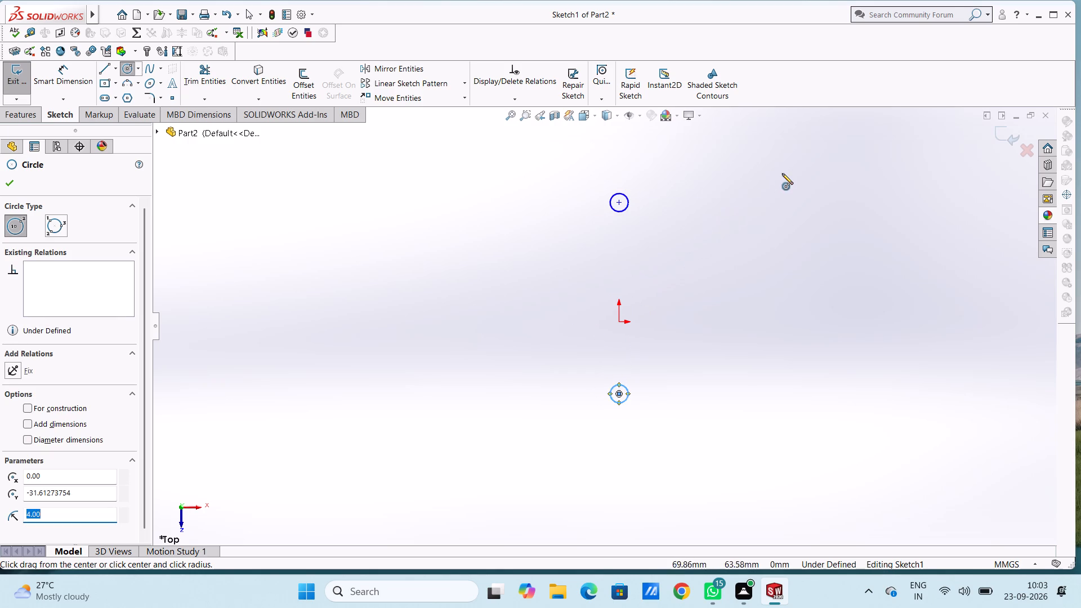
{"action": "scroll", "coordinate": [782, 173], "scroll_direction": "down", "scroll_amount": 1}
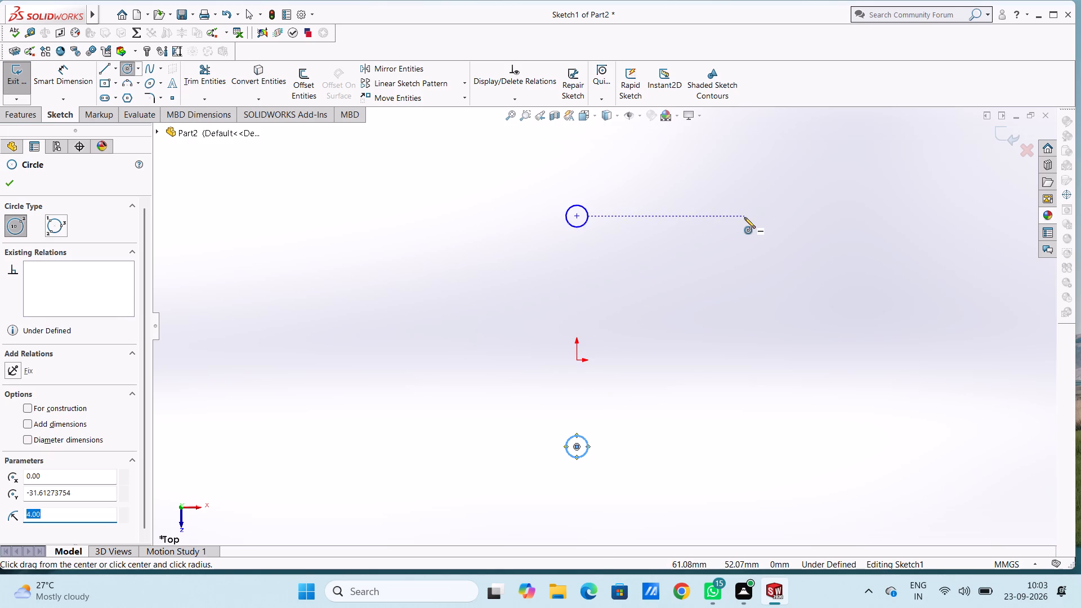
{"action": "left_click", "coordinate": [745, 217]}
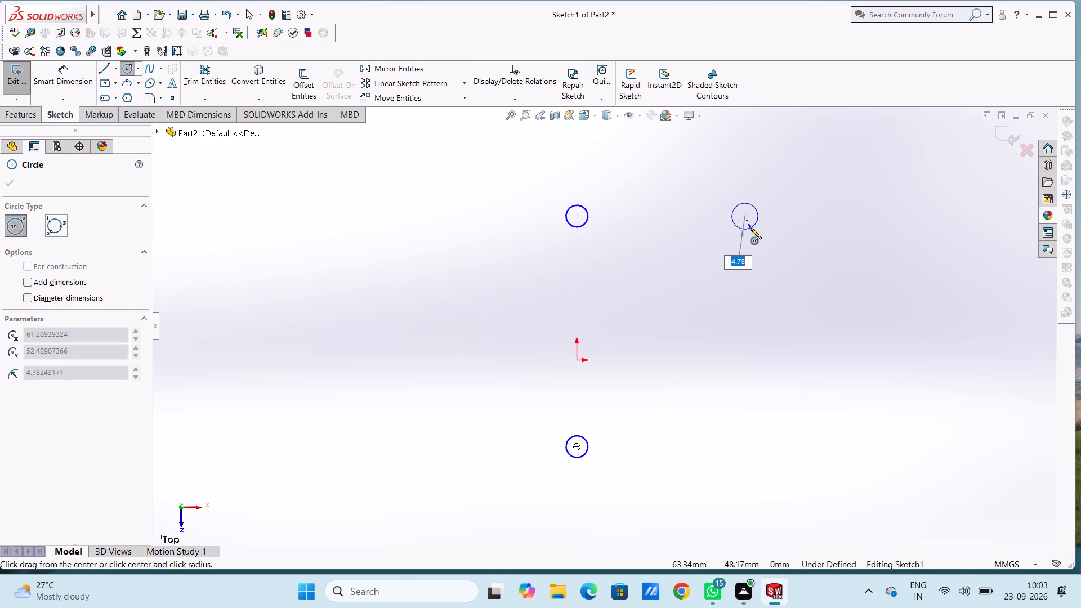
{"action": "key", "text": "4"}
{"action": "key", "text": "Return"}
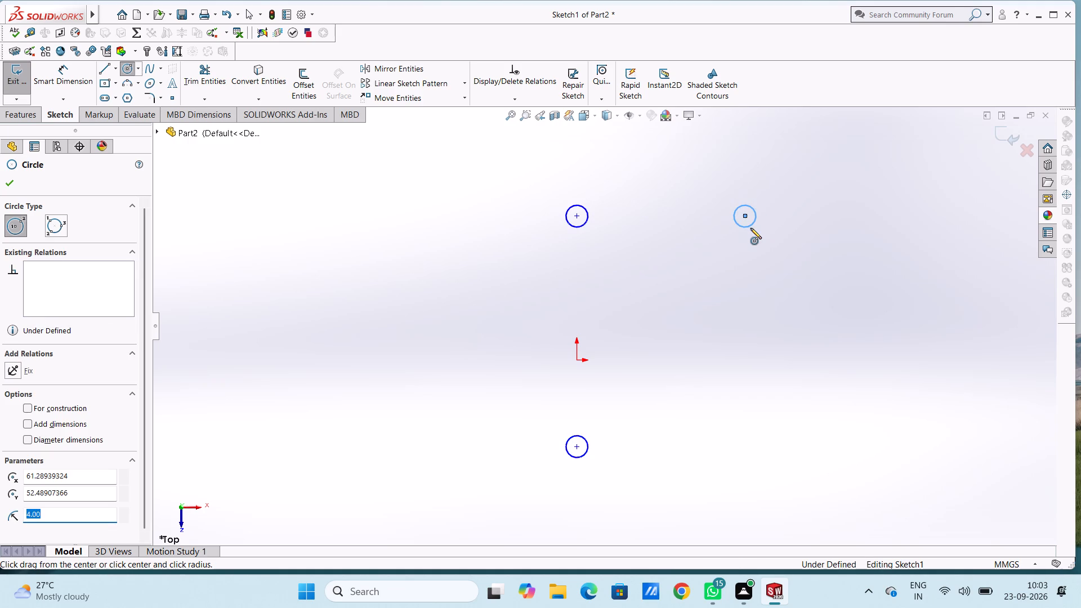
{"action": "left_click", "coordinate": [743, 444]}
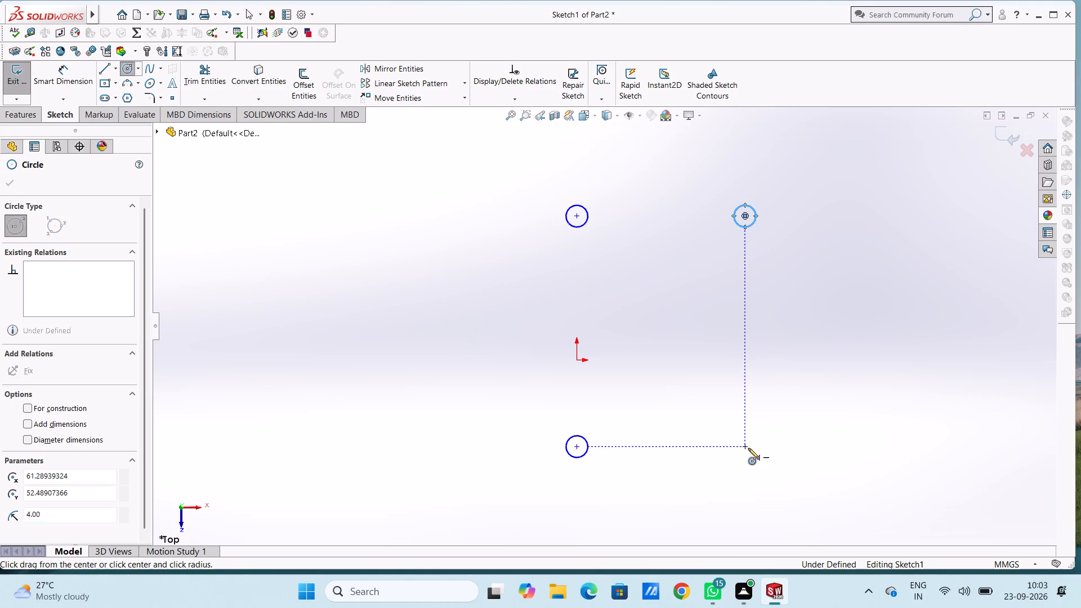
{"action": "key", "text": "4"}
{"action": "key", "text": "Return"}
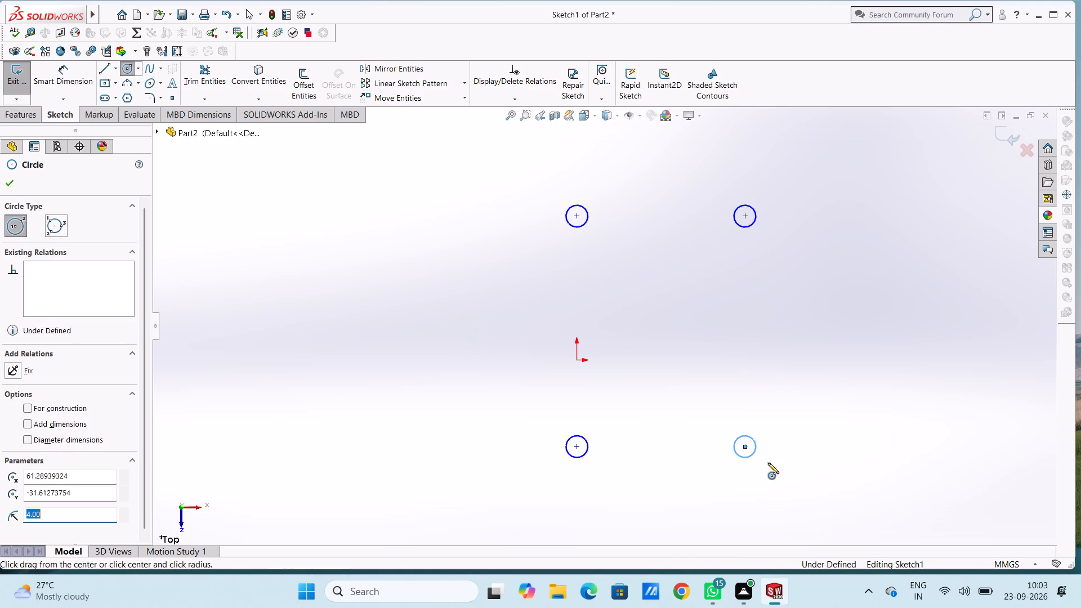
{"action": "key", "text": "Escape"}
{"action": "key", "text": "Escape"}
{"action": "key", "text": "Escape"}
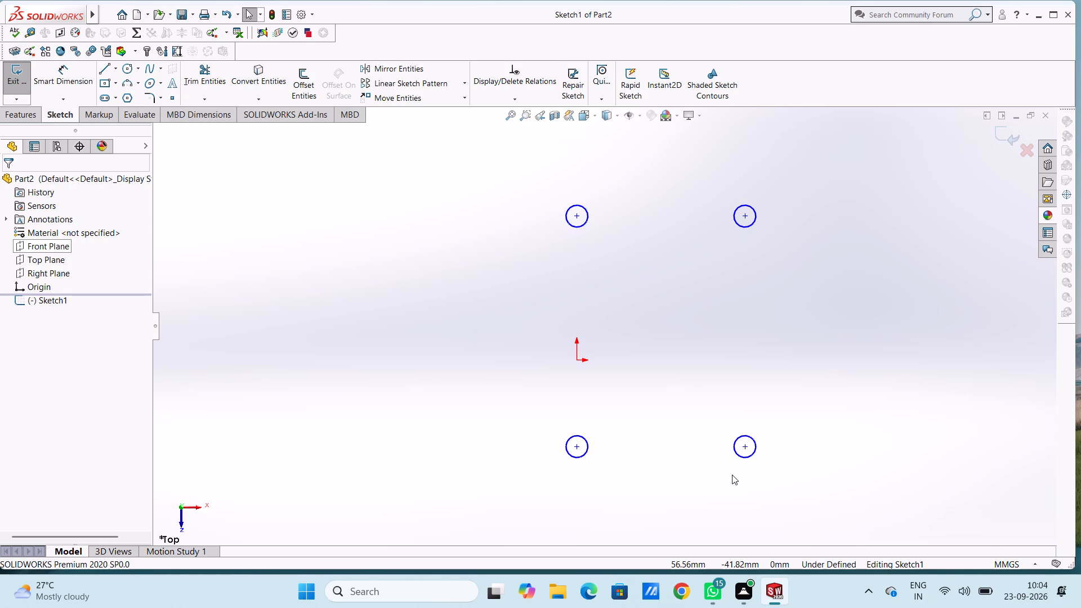
Add Smart Dimension diameter dimensions to the two upper circles.
{"action": "left_click", "coordinate": [51, 74]}
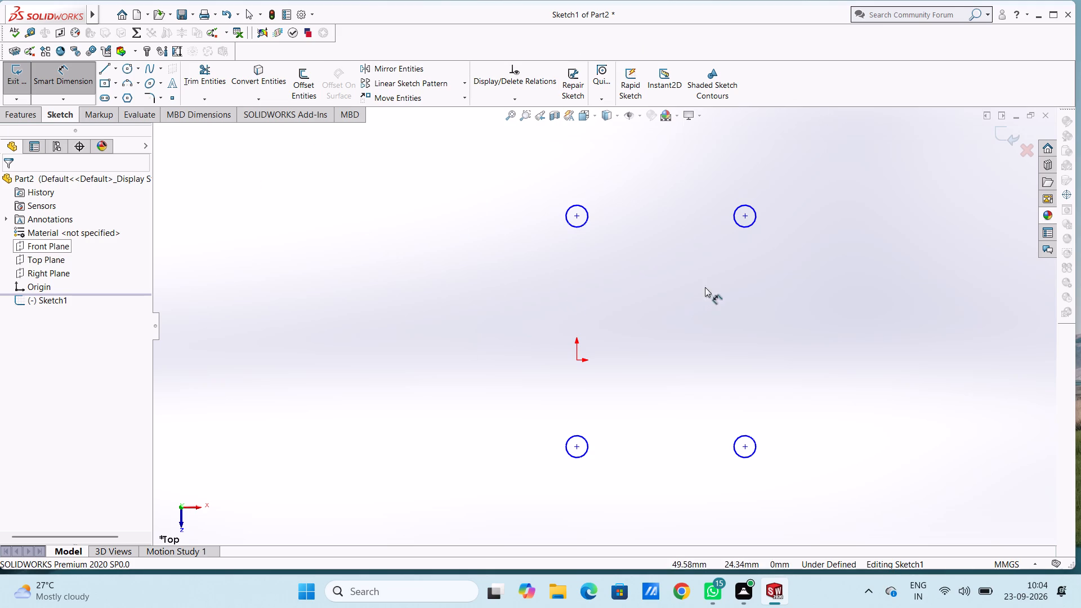
{"action": "left_click", "coordinate": [570, 226]}
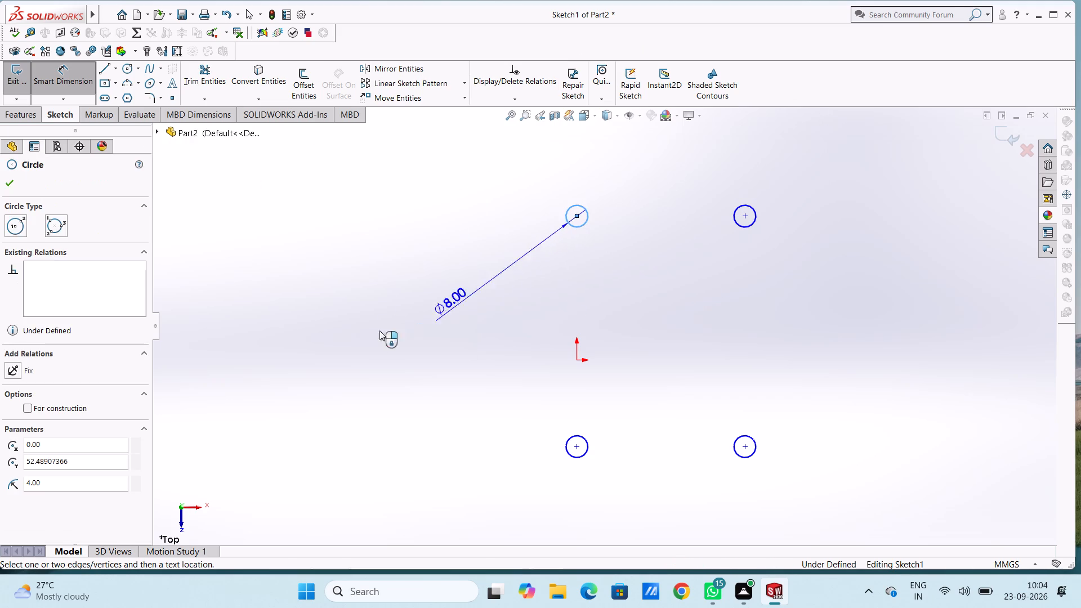
{"action": "left_click", "coordinate": [327, 355]}
{"action": "left_click", "coordinate": [273, 335]}
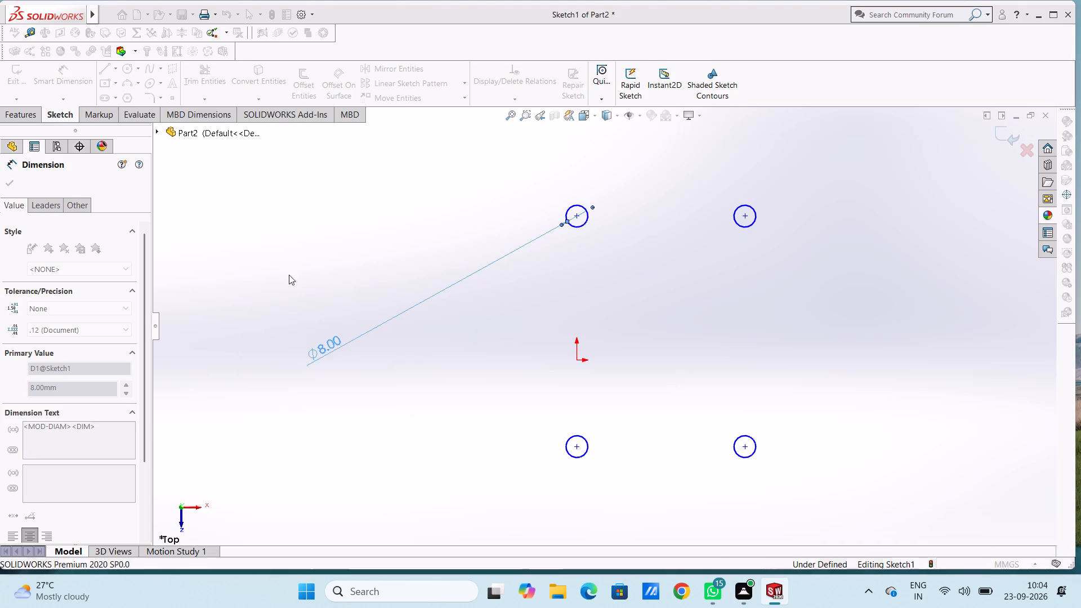
{"action": "left_click", "coordinate": [300, 242]}
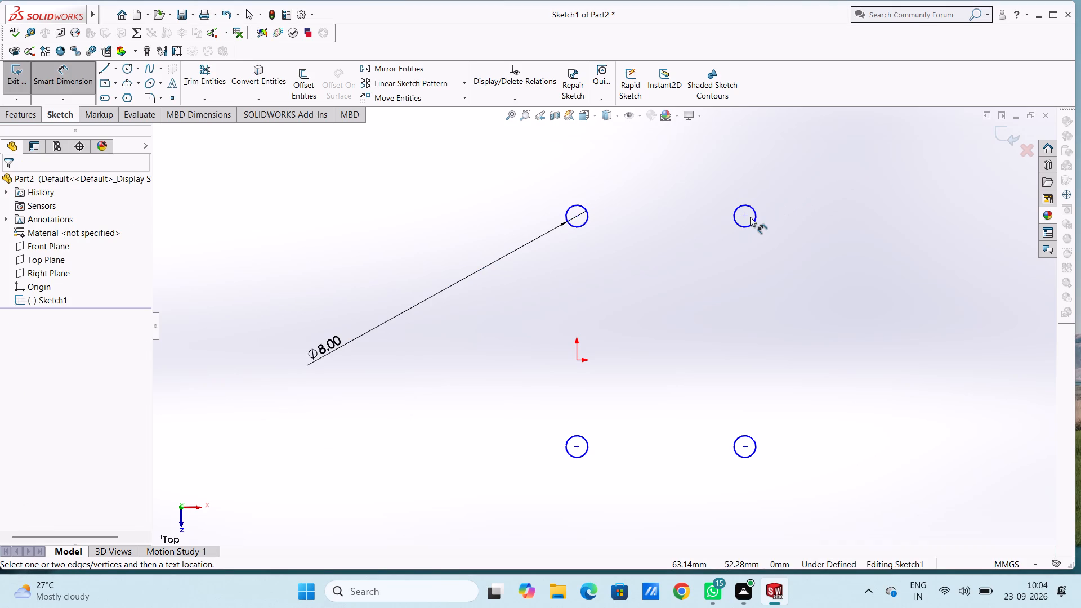
{"action": "left_click", "coordinate": [753, 218]}
{"action": "left_click", "coordinate": [860, 138]}
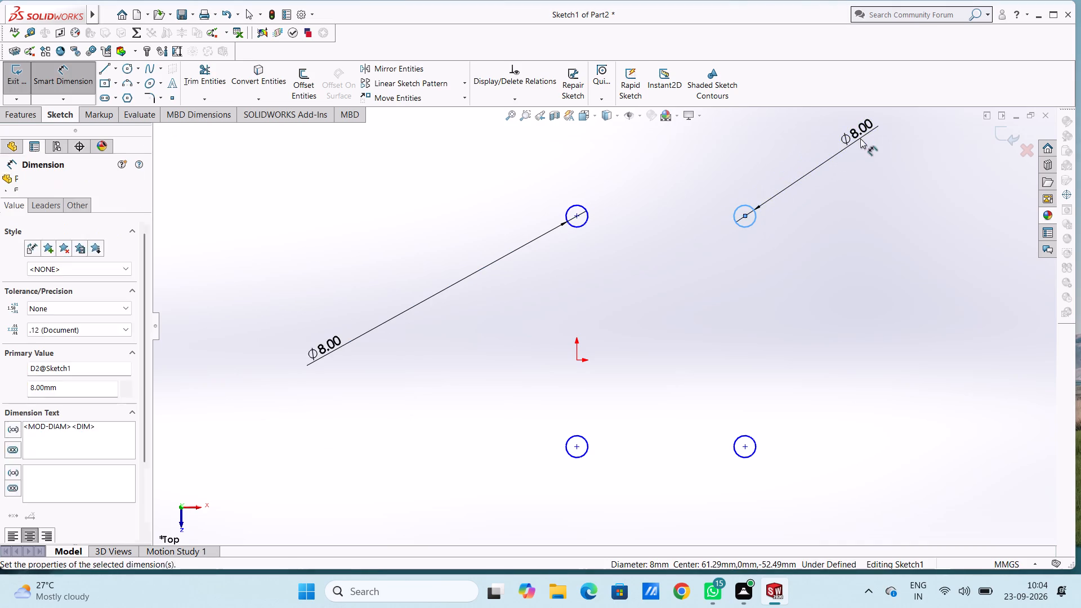
{"action": "left_click", "coordinate": [810, 122]}
{"action": "left_click", "coordinate": [754, 142]}
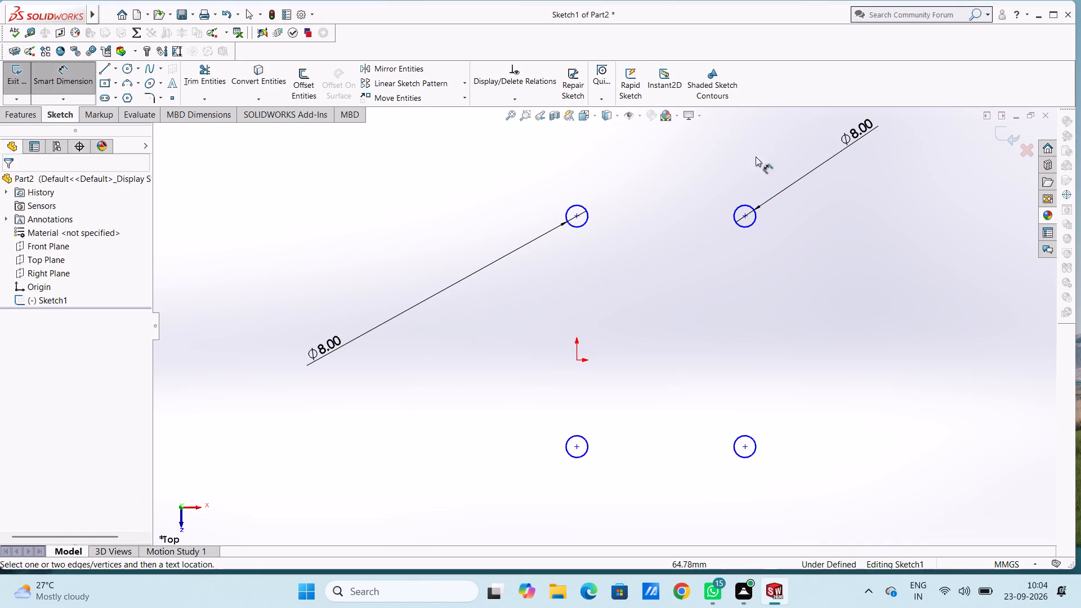
Add diameter dimensions to the two lower circles.
{"action": "left_click", "coordinate": [753, 438]}
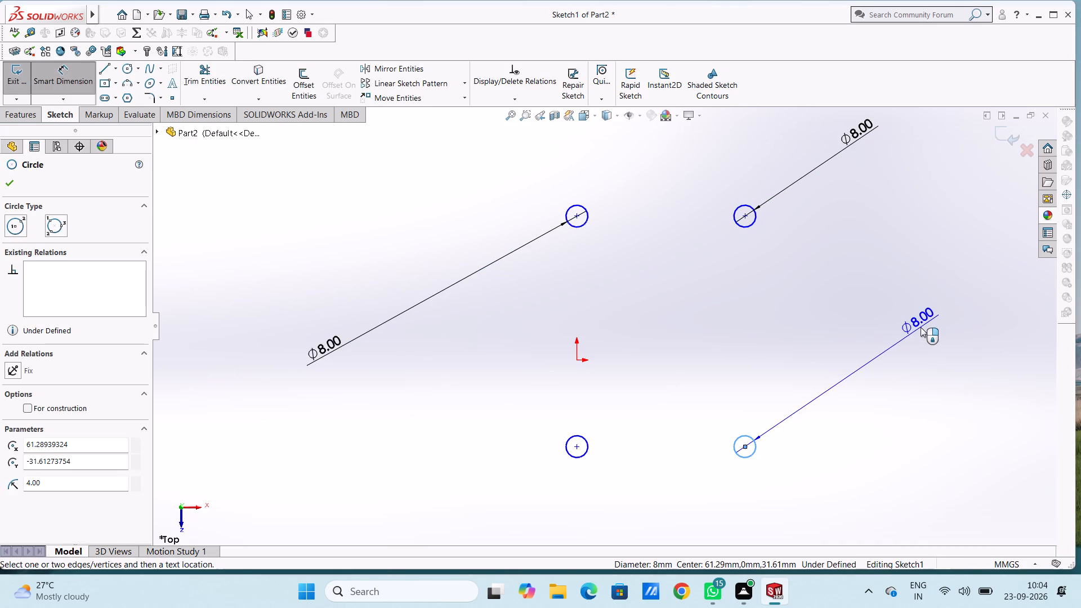
{"action": "left_click", "coordinate": [921, 327]}
{"action": "left_click", "coordinate": [867, 314]}
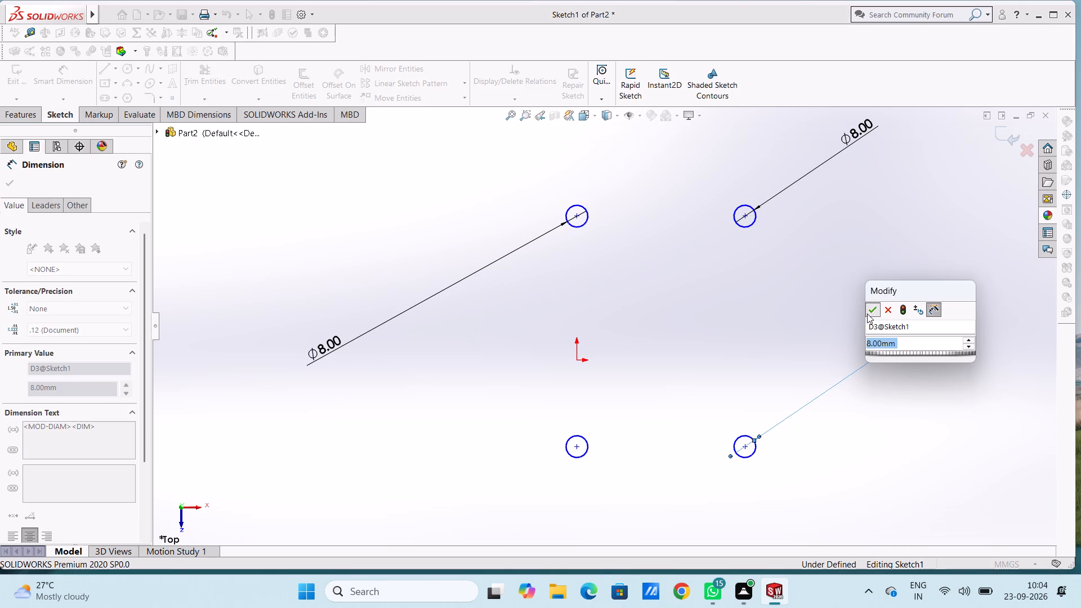
{"action": "left_click", "coordinate": [835, 312]}
{"action": "left_click", "coordinate": [566, 440]}
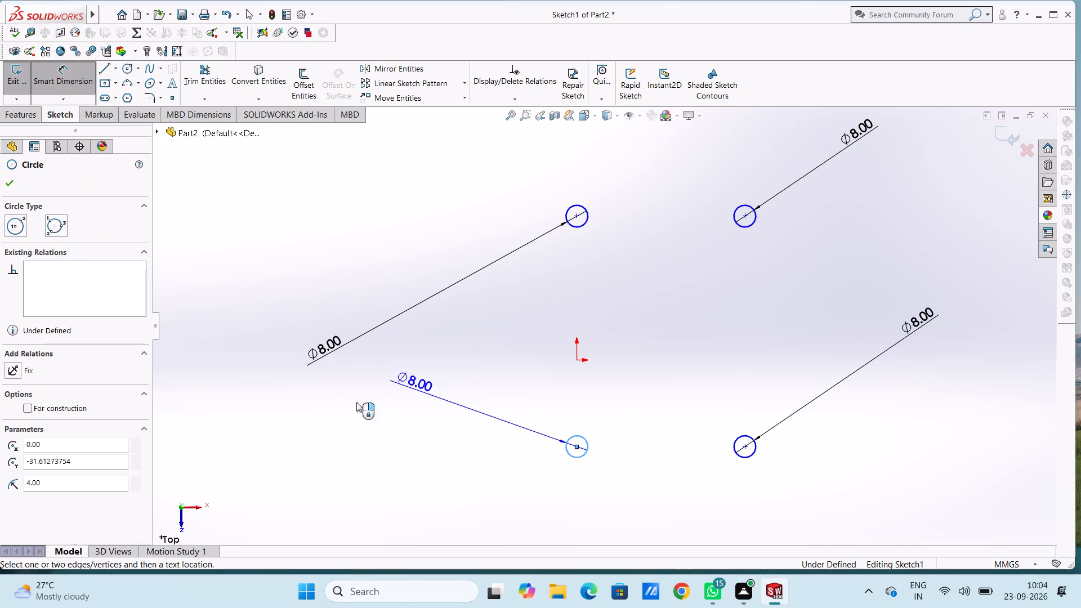
{"action": "left_click", "coordinate": [320, 414]}
{"action": "left_click", "coordinate": [274, 403]}
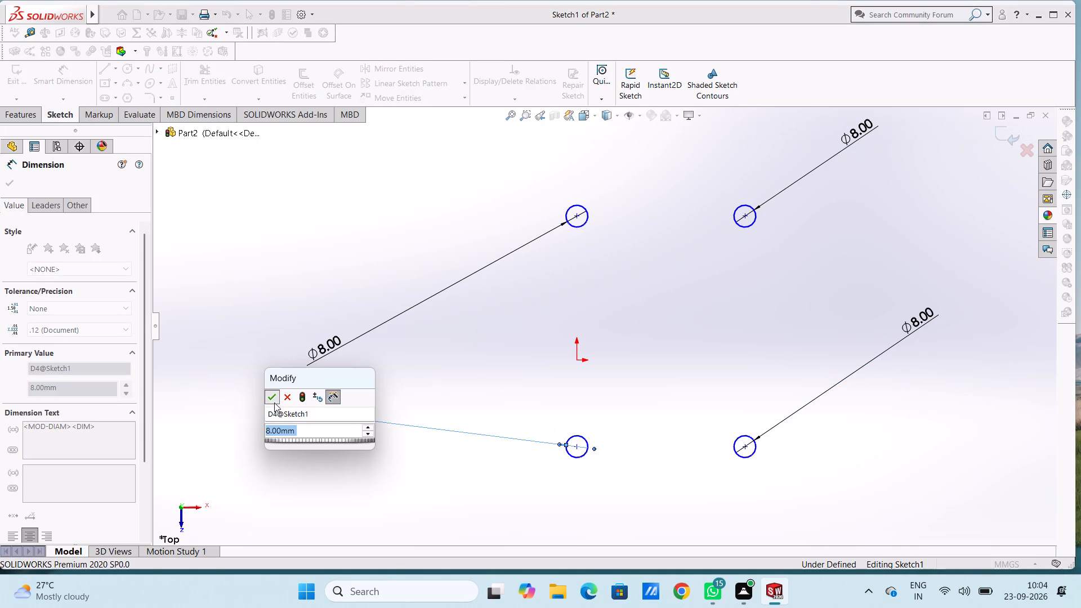
{"action": "left_click", "coordinate": [257, 354]}
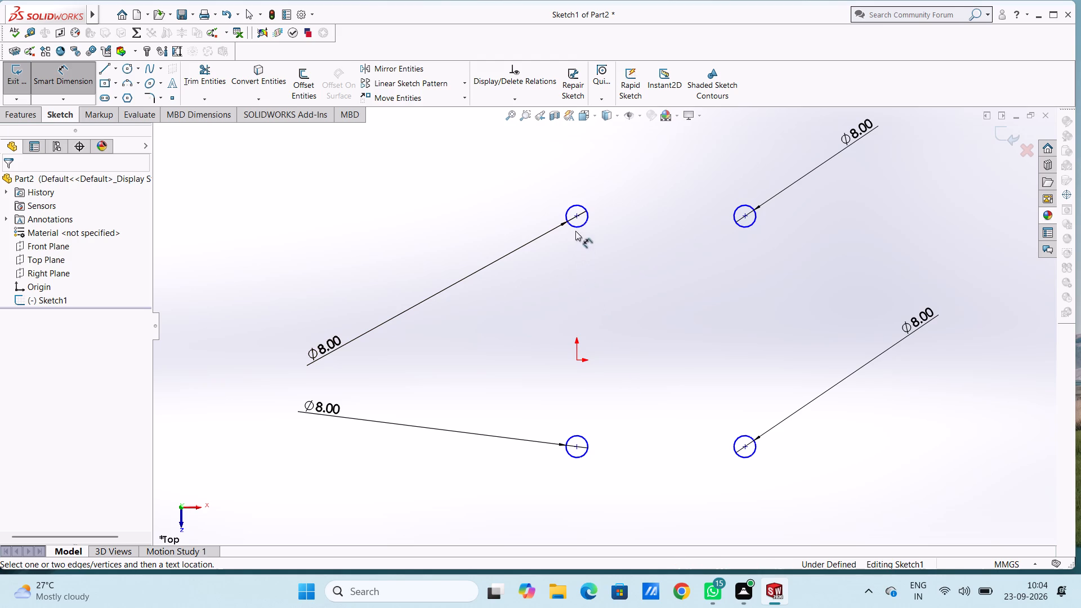
Dimension the vertical distance from the origin to the upper-left circle's centre as 20 mm.
{"action": "left_click", "coordinate": [577, 215]}
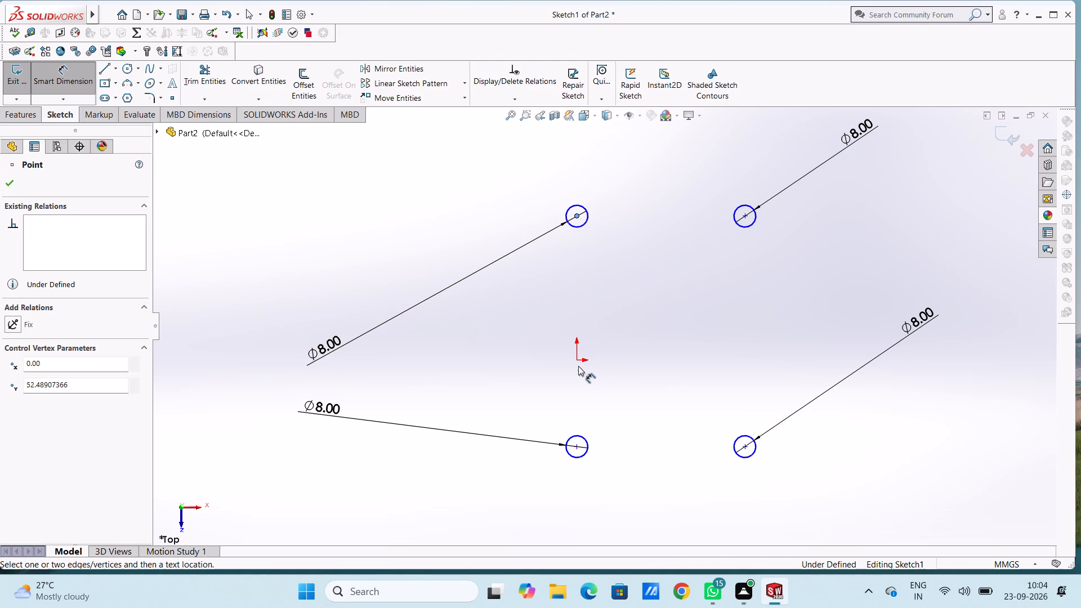
{"action": "left_click", "coordinate": [577, 362]}
{"action": "left_click", "coordinate": [416, 348]}
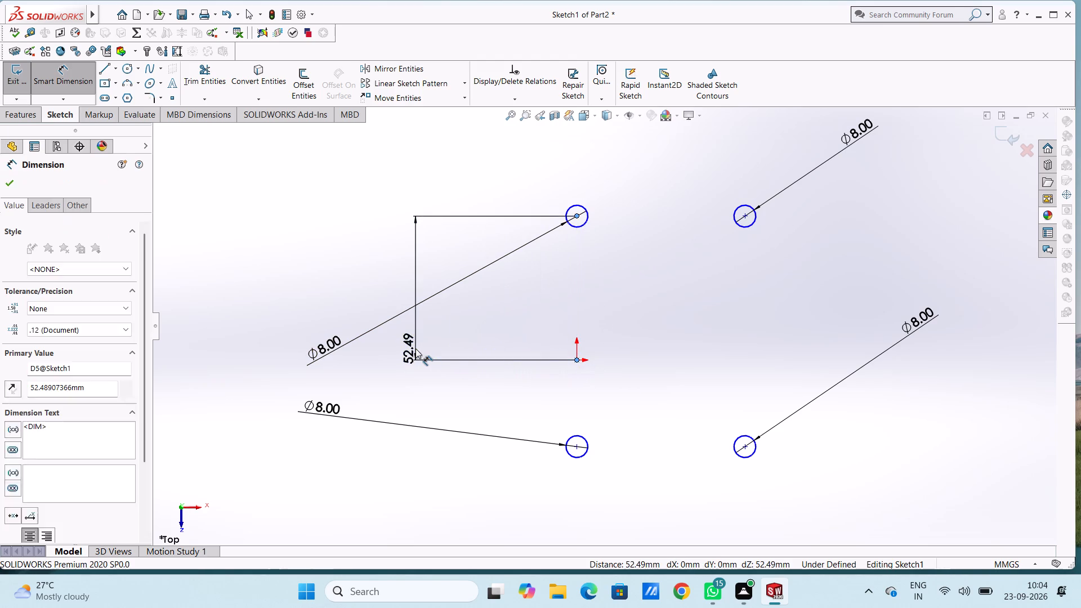
{"action": "type", "text": "20"}
{"action": "key", "text": "Return"}
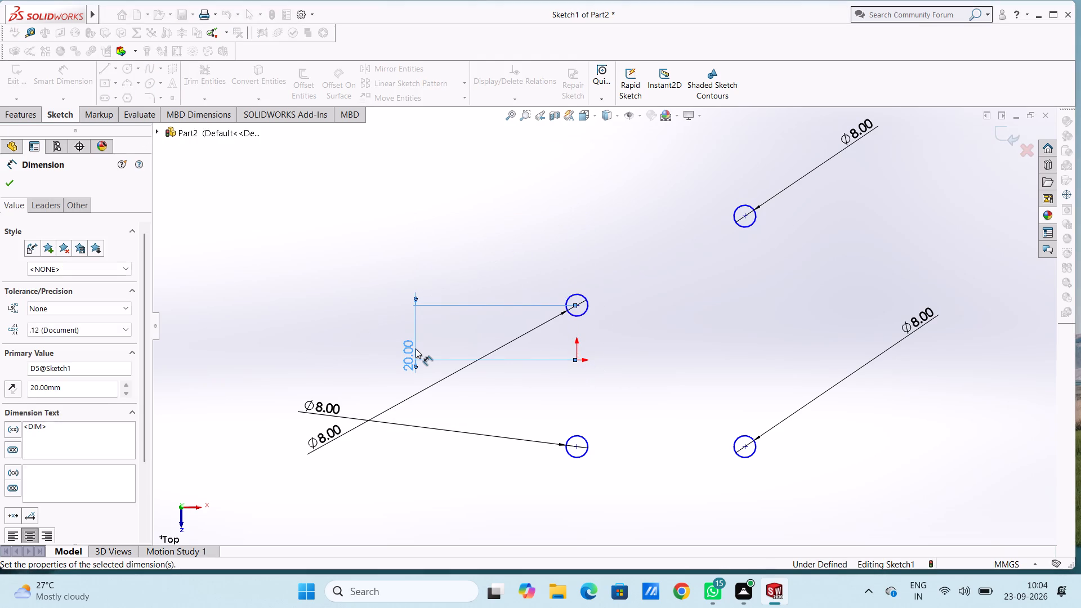
{"action": "left_click", "coordinate": [350, 339]}
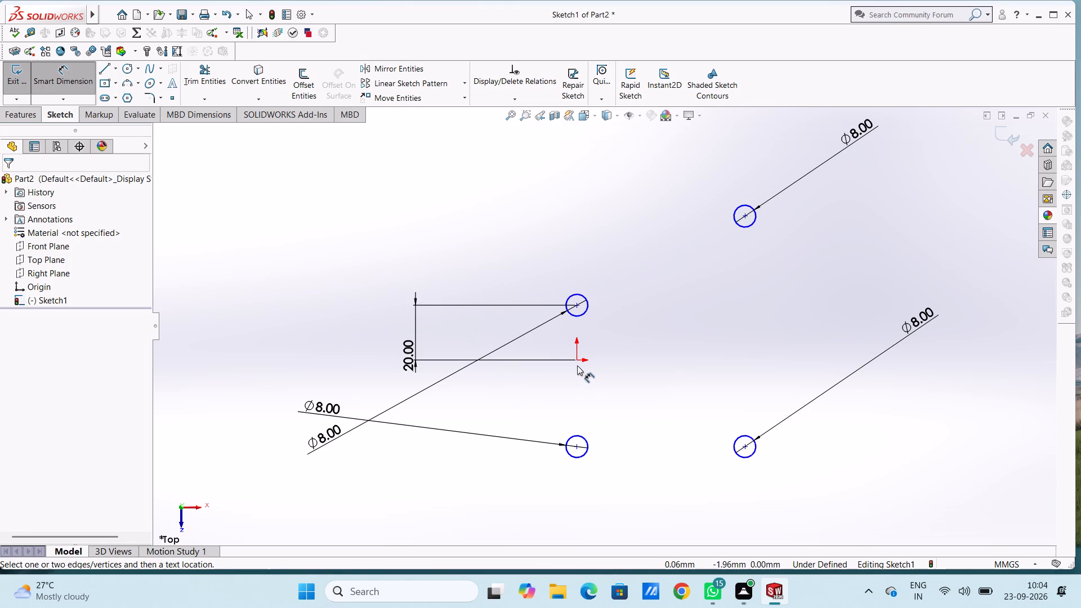
Dimension the vertical distance from the origin to the upper-right circle's centre as 20 mm.
{"action": "left_click", "coordinate": [578, 361]}
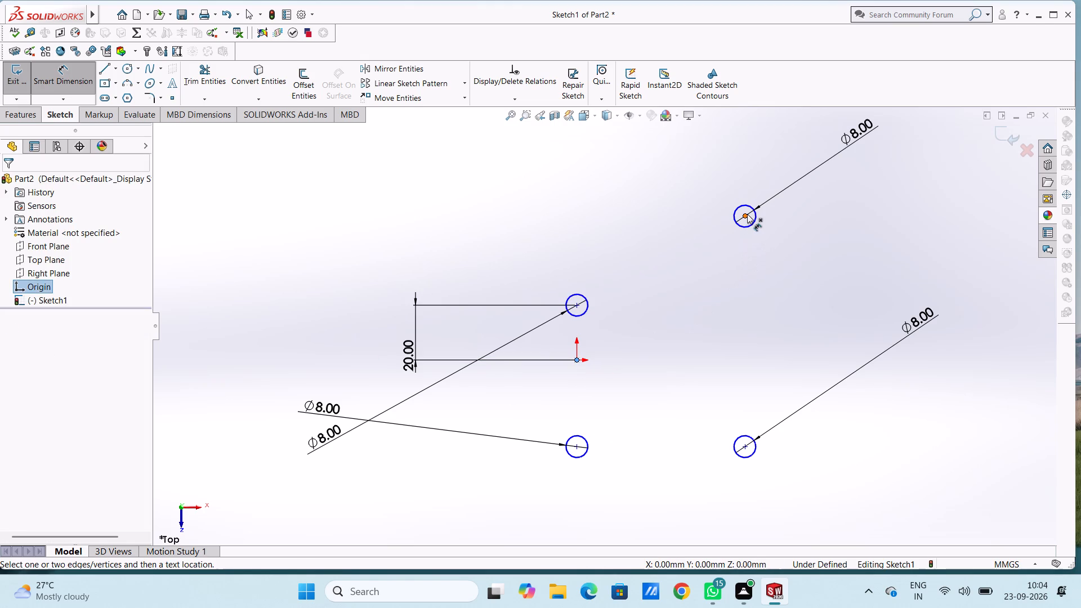
{"action": "left_click", "coordinate": [747, 214]}
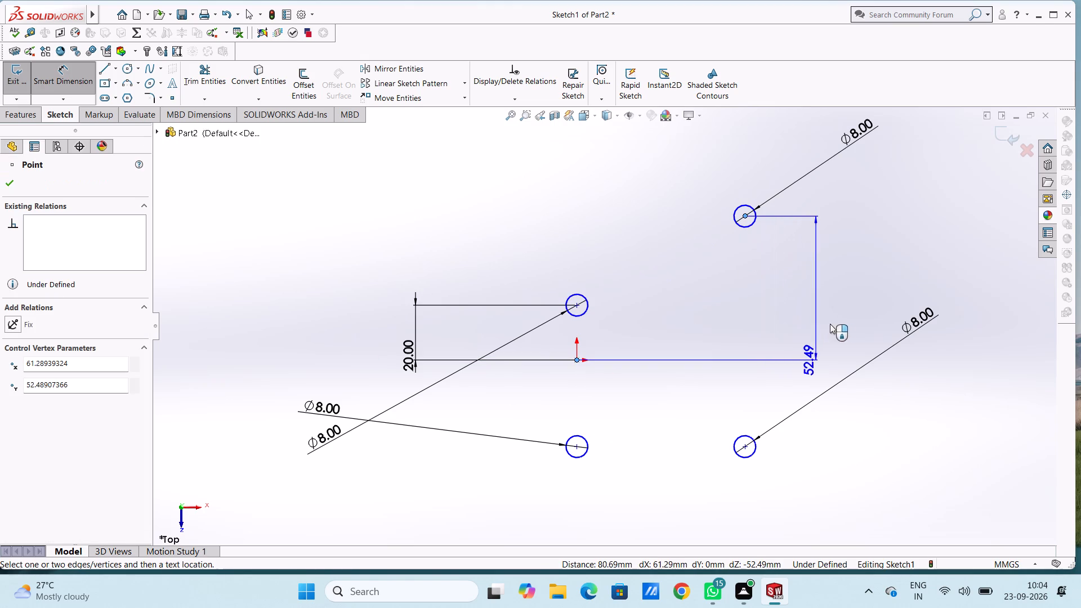
{"action": "left_click", "coordinate": [971, 319]}
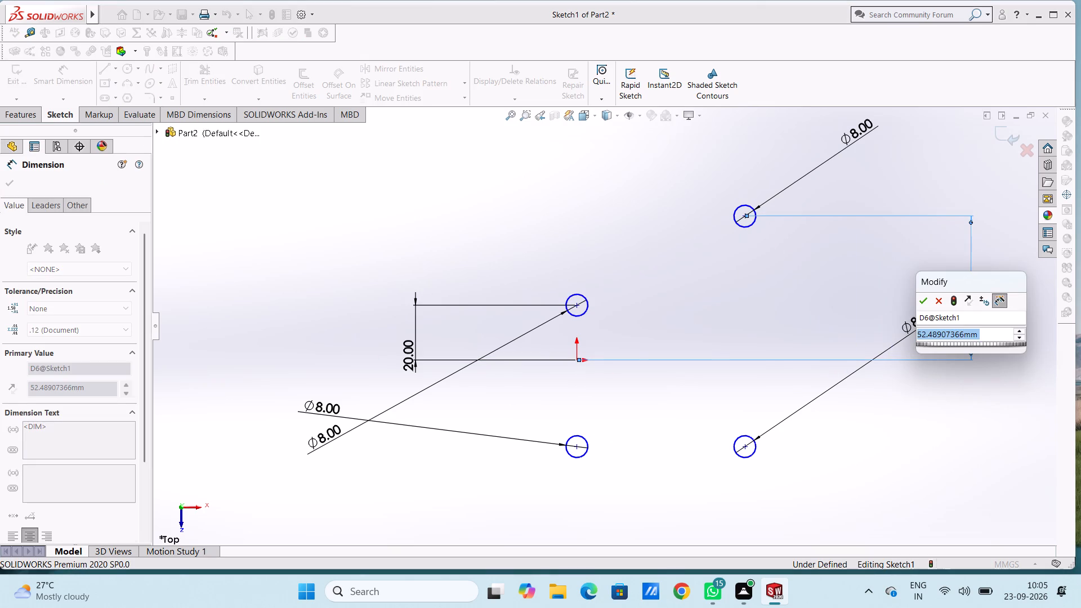
{"action": "type", "text": "20"}
{"action": "key", "text": "Return"}
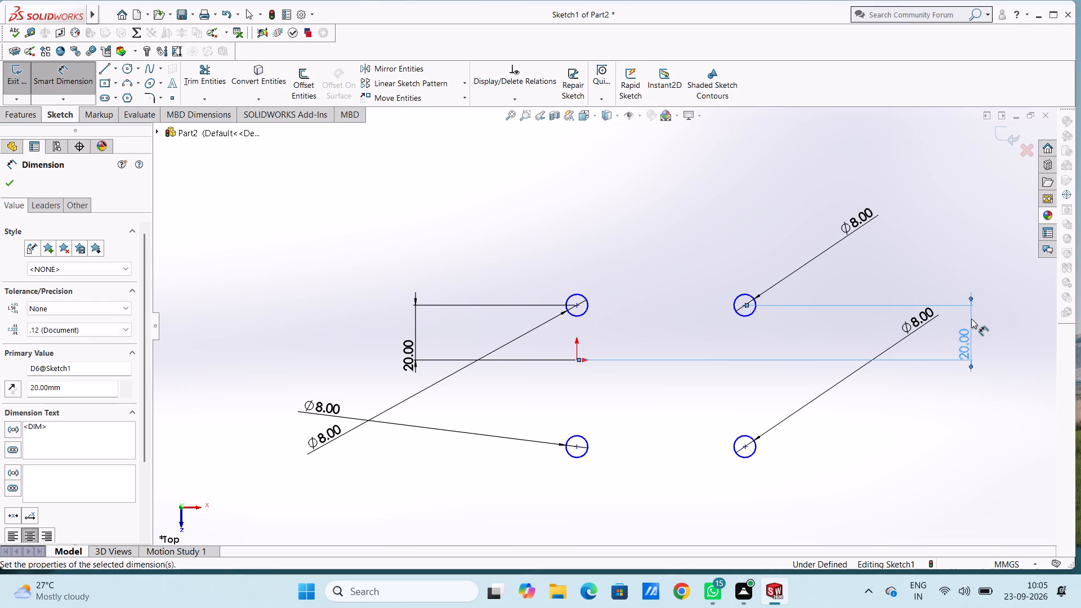
Dimension the vertical distance from the origin to the lower-left circle's centre as 20 mm.
{"action": "left_click", "coordinate": [651, 398]}
{"action": "scroll", "coordinate": [673, 422], "scroll_direction": "down", "scroll_amount": 3}
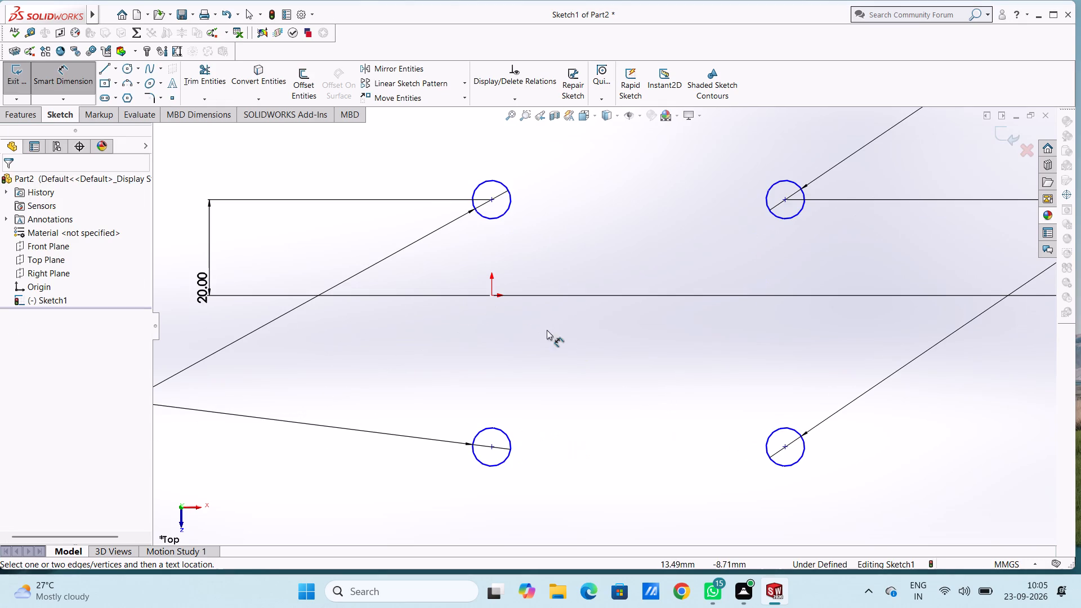
{"action": "left_click", "coordinate": [493, 295]}
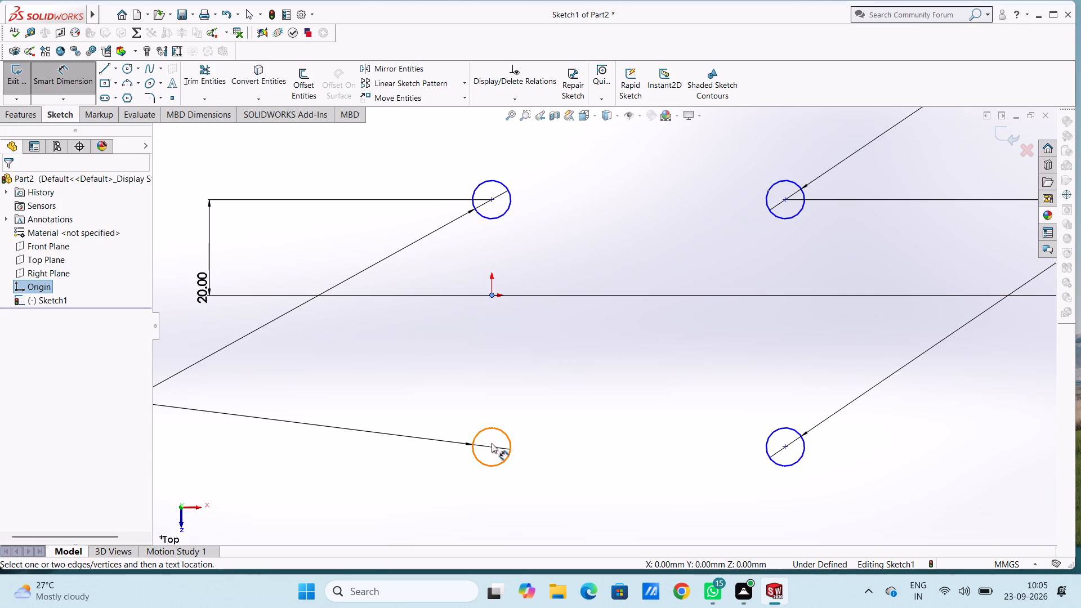
{"action": "left_click", "coordinate": [492, 444]}
{"action": "left_click", "coordinate": [207, 370]}
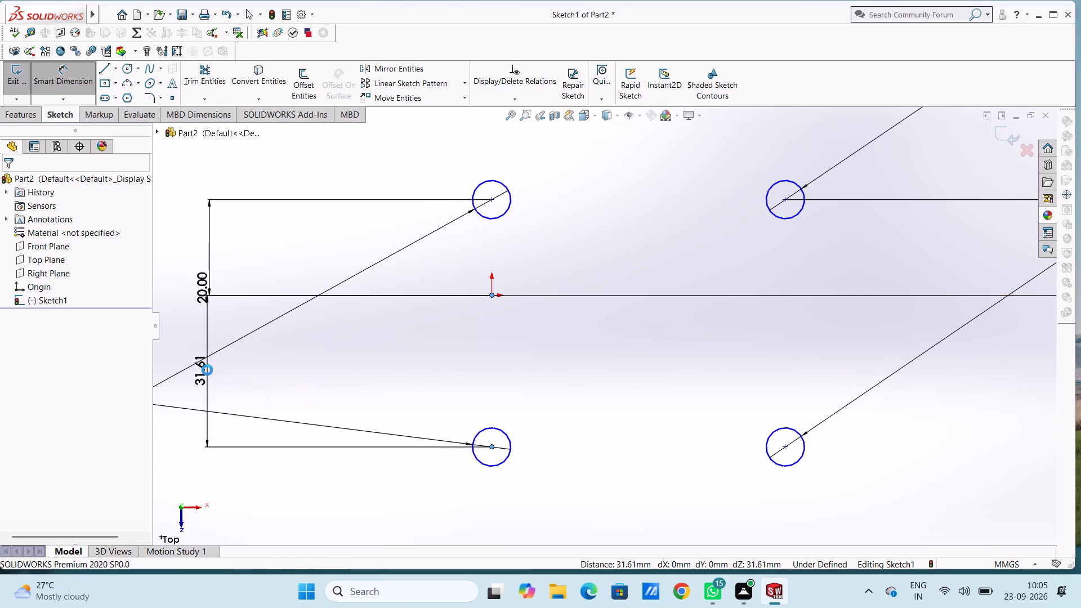
{"action": "type", "text": "20"}
{"action": "key", "text": "Return"}
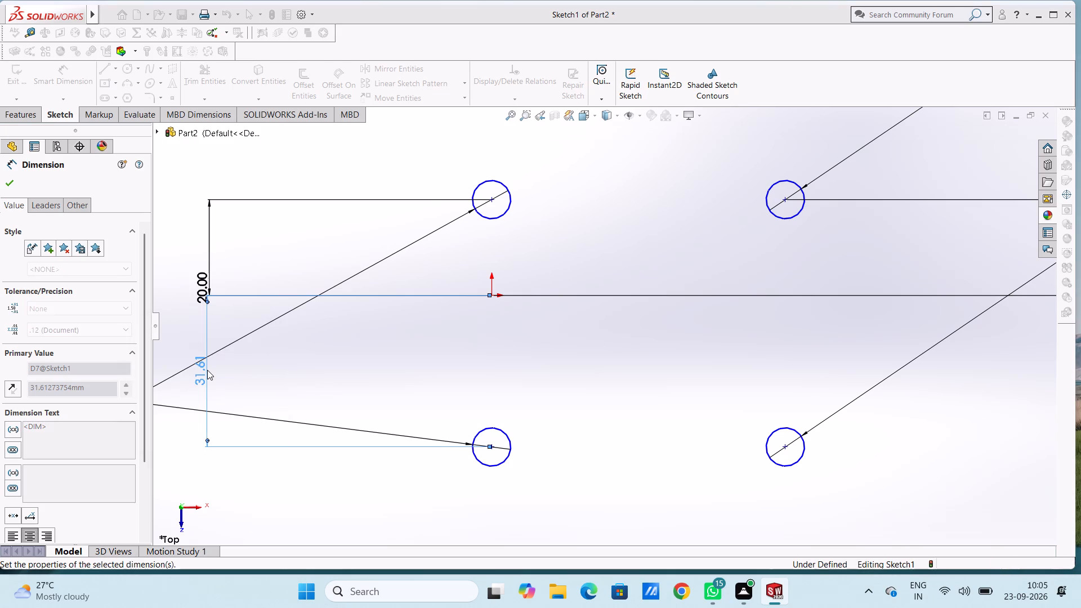
{"action": "left_click", "coordinate": [298, 339]}
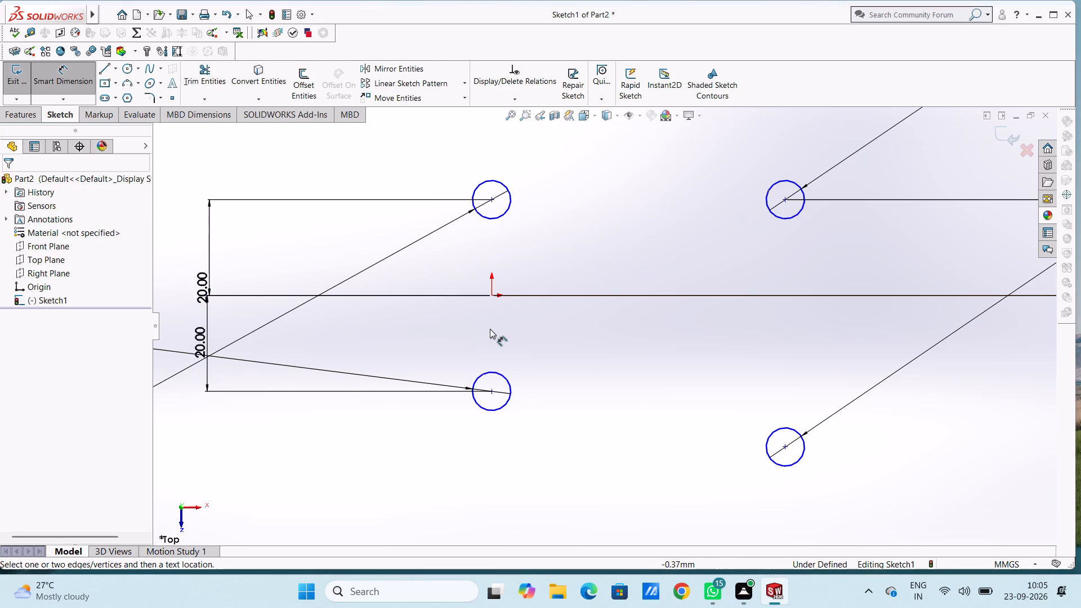
Dimension the vertical distance from the origin to the lower-right circle's centre as 20 mm.
{"action": "left_click", "coordinate": [493, 294]}
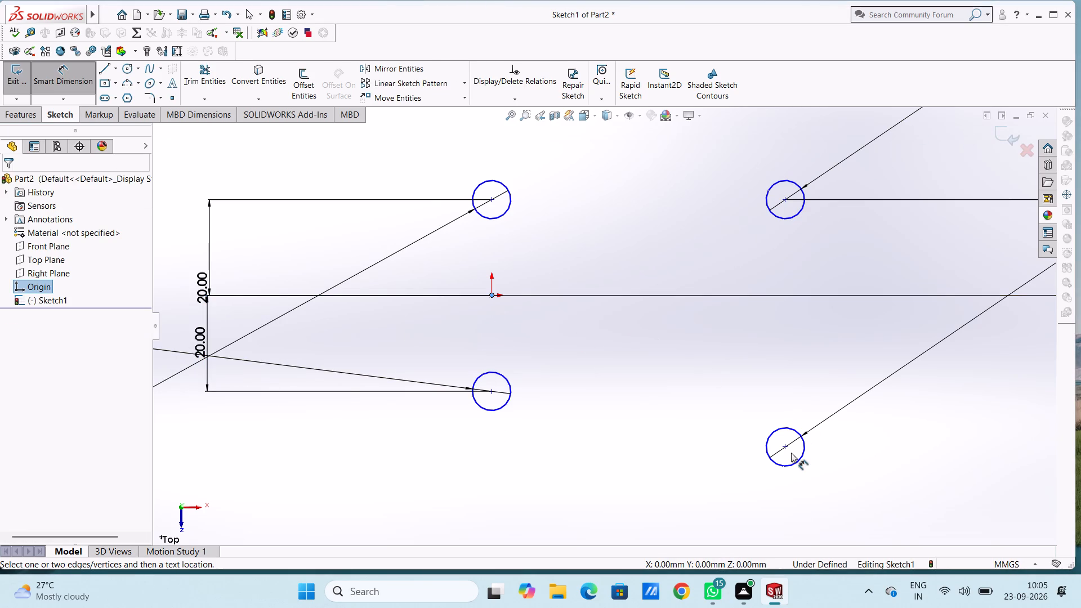
{"action": "left_click", "coordinate": [784, 449]}
{"action": "scroll", "coordinate": [964, 342], "scroll_direction": "up", "scroll_amount": 3}
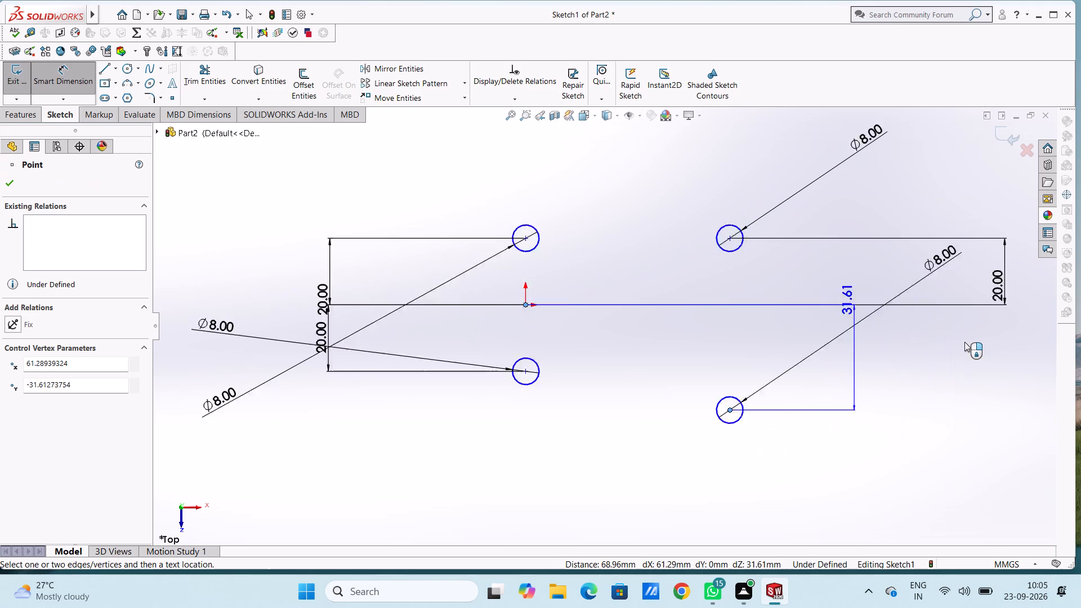
{"action": "left_click", "coordinate": [938, 326]}
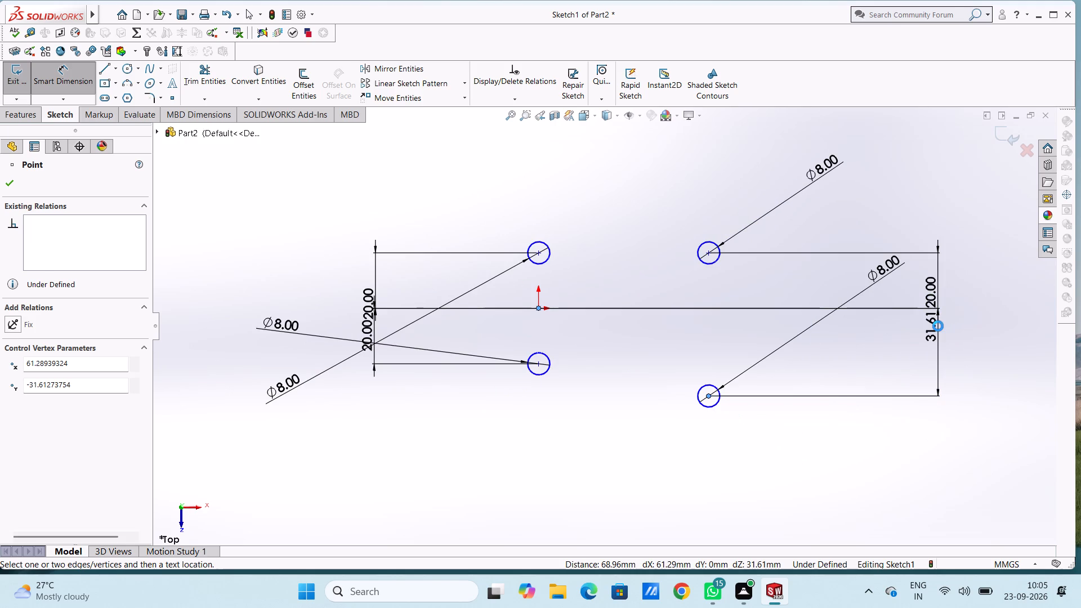
{"action": "type", "text": "20"}
{"action": "key", "text": "Return"}
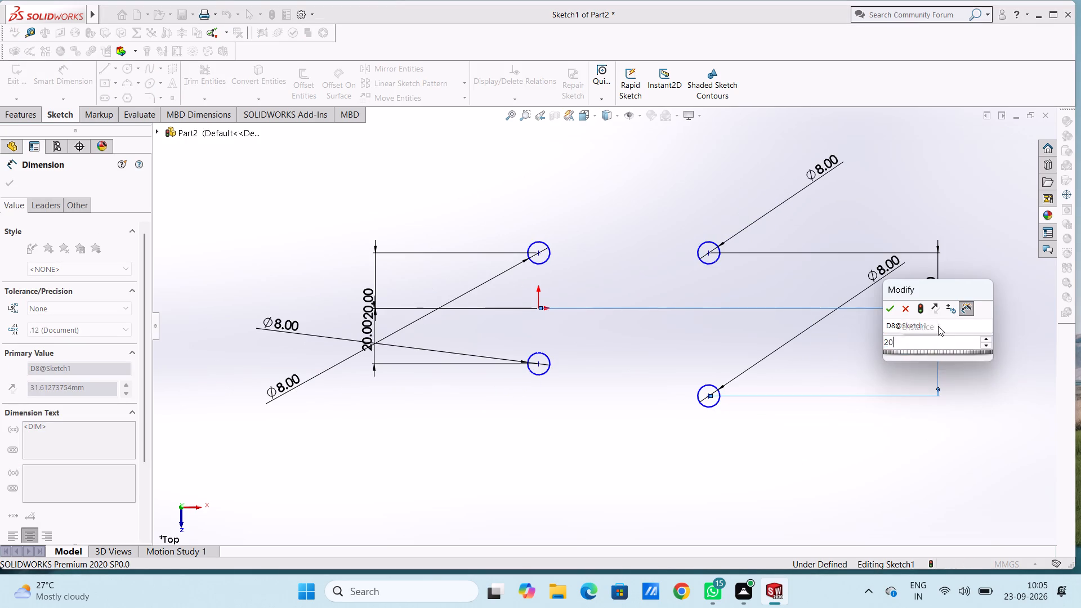
{"action": "left_click", "coordinate": [532, 538]}
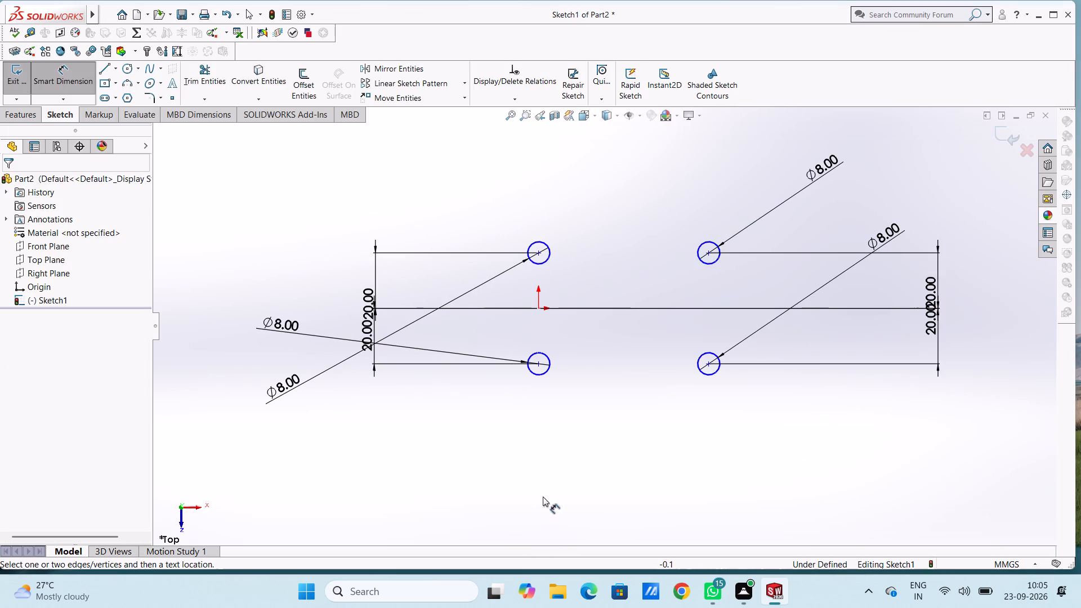
Dimension the horizontal distance between the two lower circles' centres as 40 mm.
{"action": "left_click", "coordinate": [535, 363]}
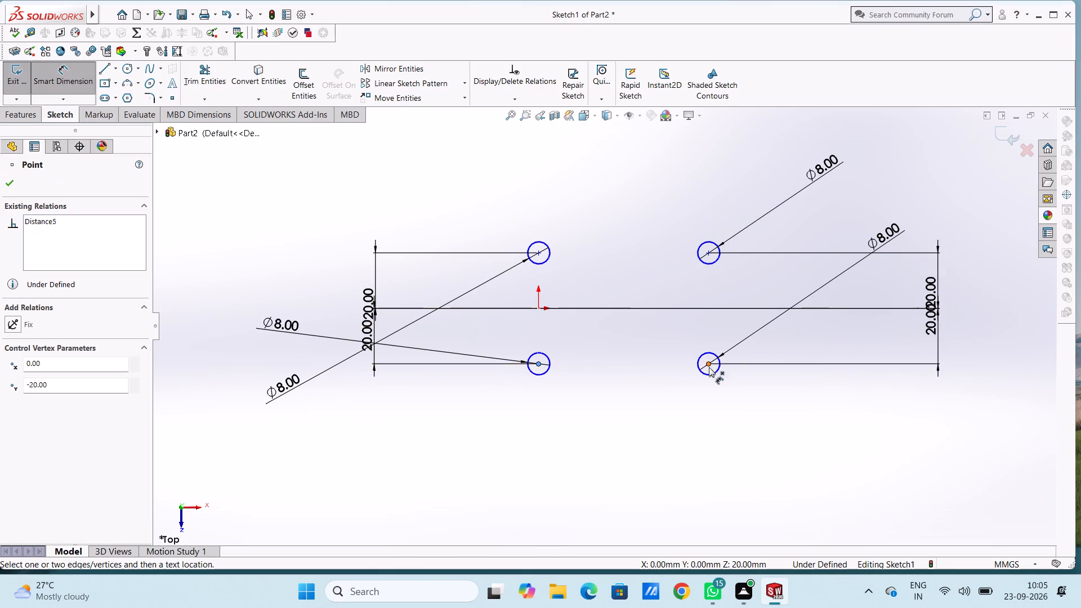
{"action": "left_click", "coordinate": [709, 367]}
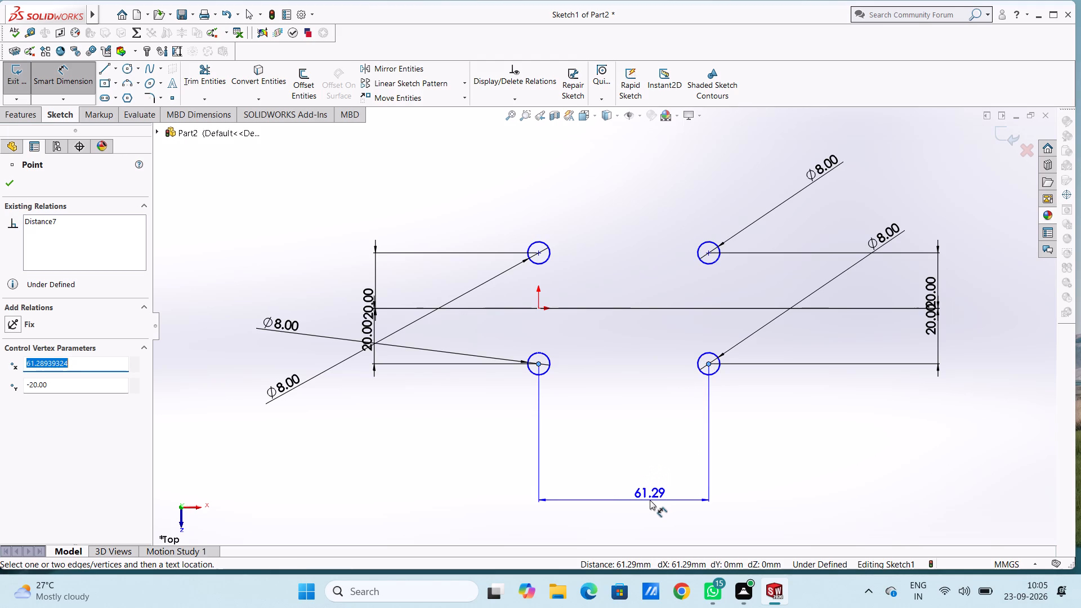
{"action": "left_click", "coordinate": [650, 500]}
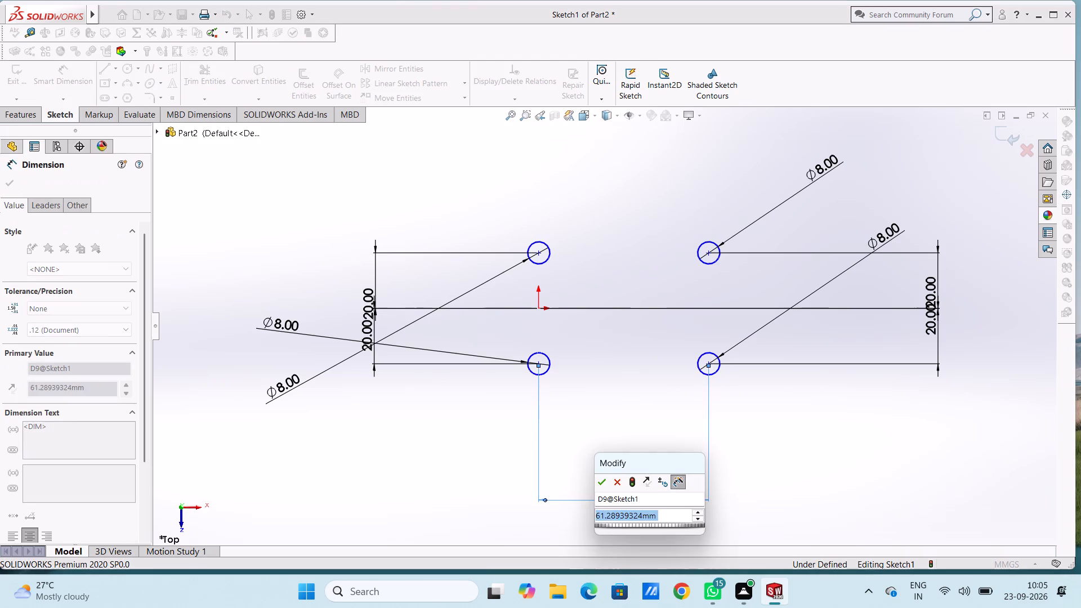
{"action": "type", "text": "40"}
{"action": "key", "text": "Return"}
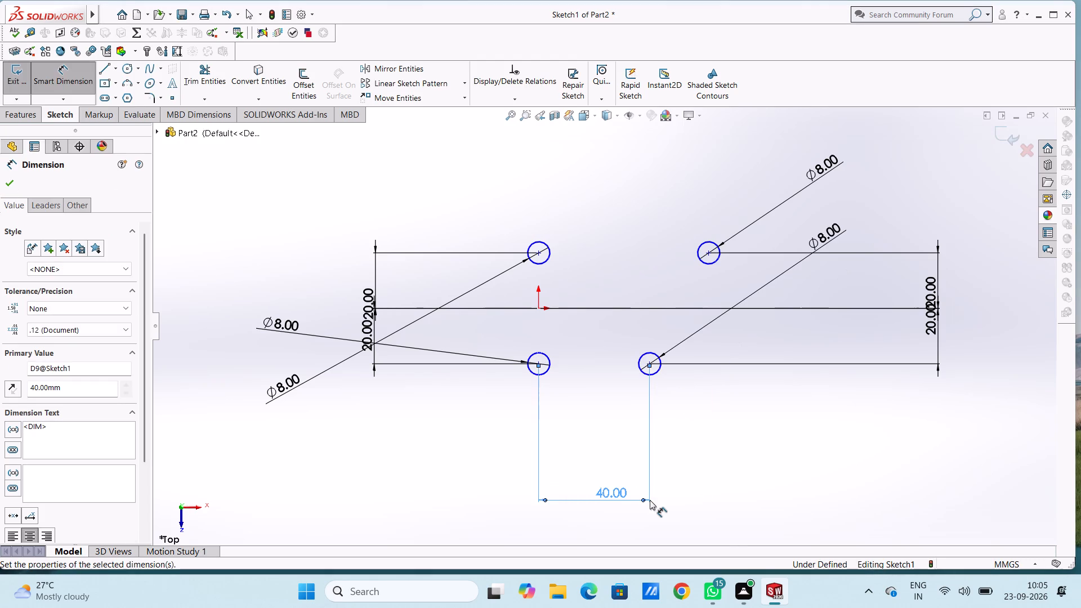
{"action": "left_click", "coordinate": [624, 435]}
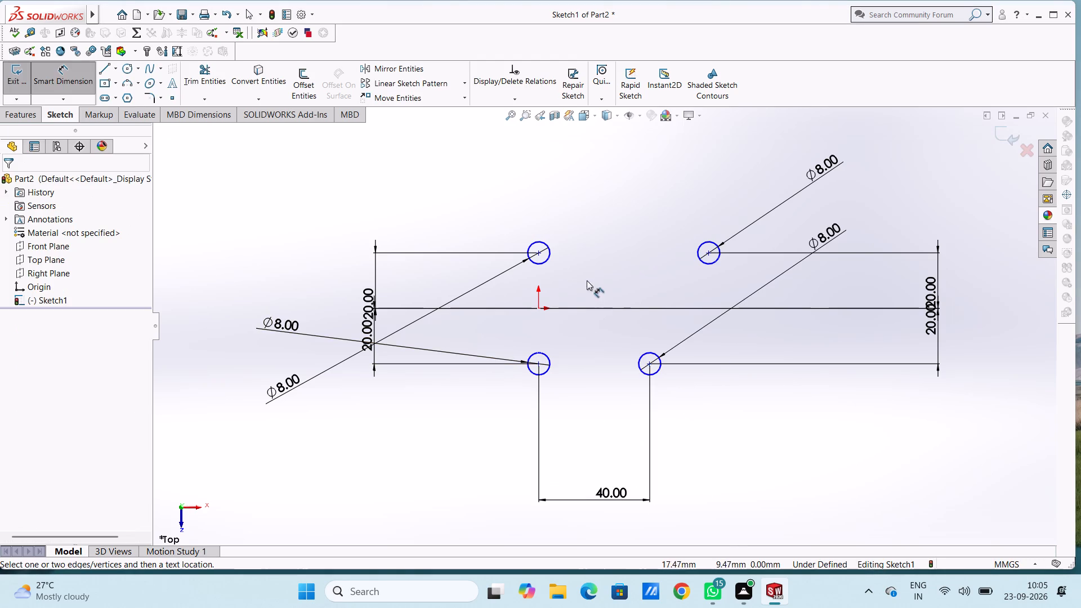
Dimension the horizontal distance between the two upper circles' centres as 40 mm and end Smart Dimension.
{"action": "left_click", "coordinate": [537, 253]}
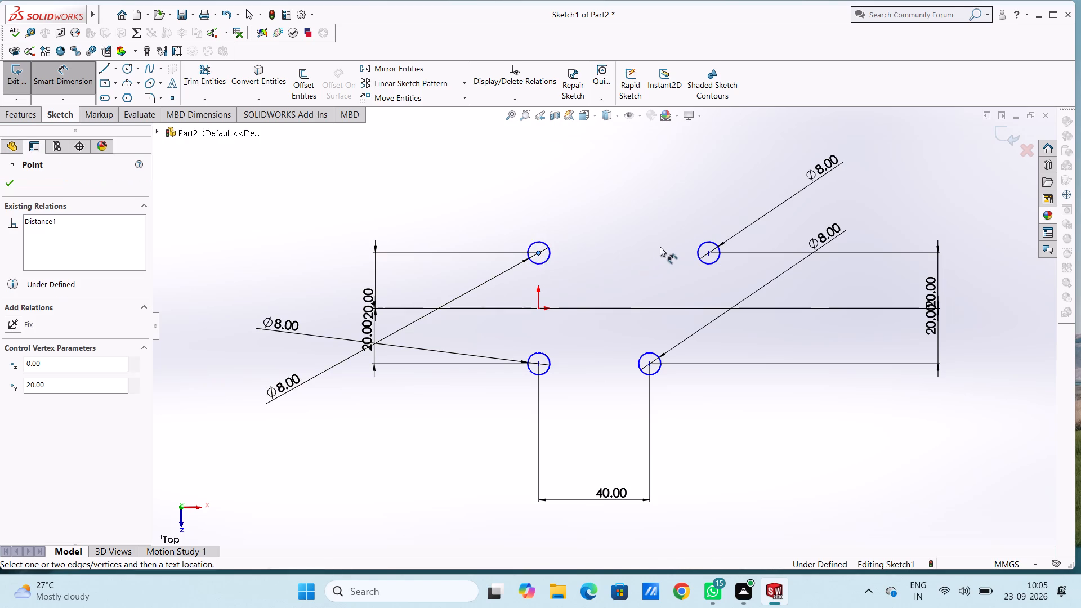
{"action": "left_click", "coordinate": [708, 256]}
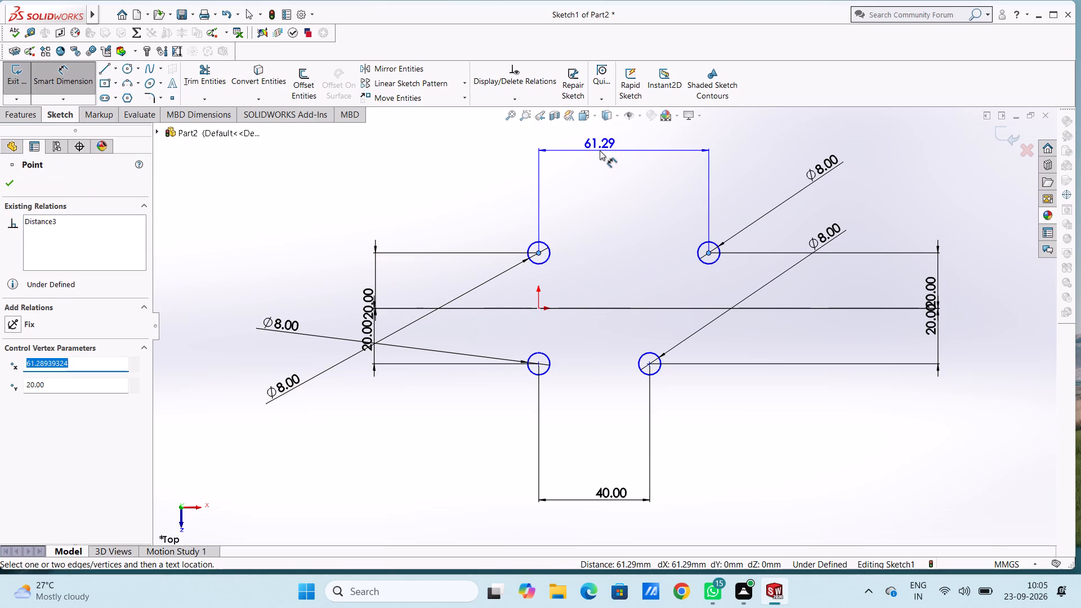
{"action": "left_click", "coordinate": [600, 150]}
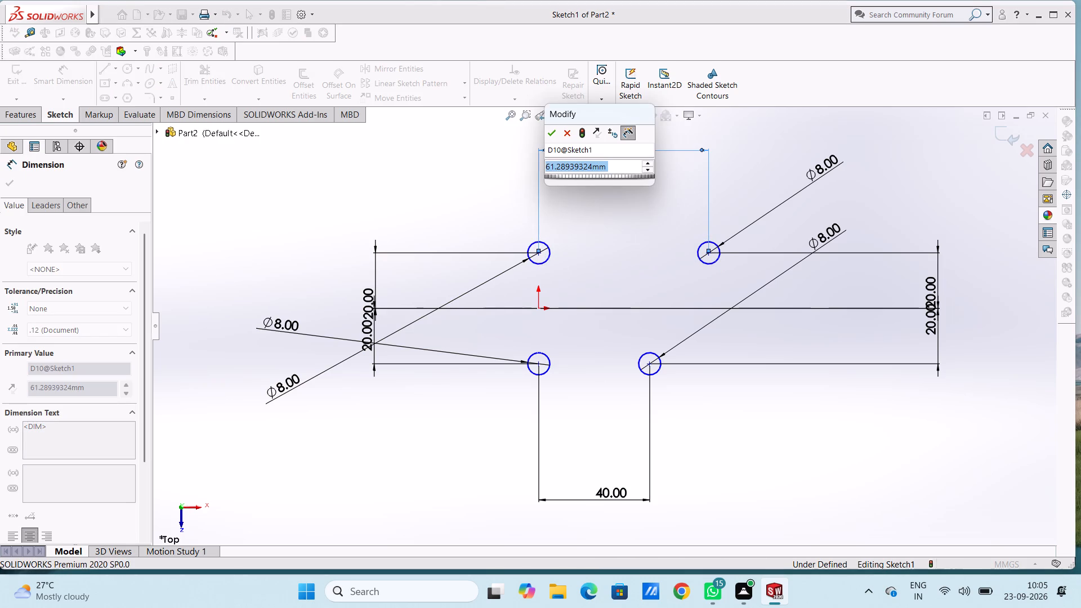
{"action": "type", "text": "40"}
{"action": "key", "text": "Return"}
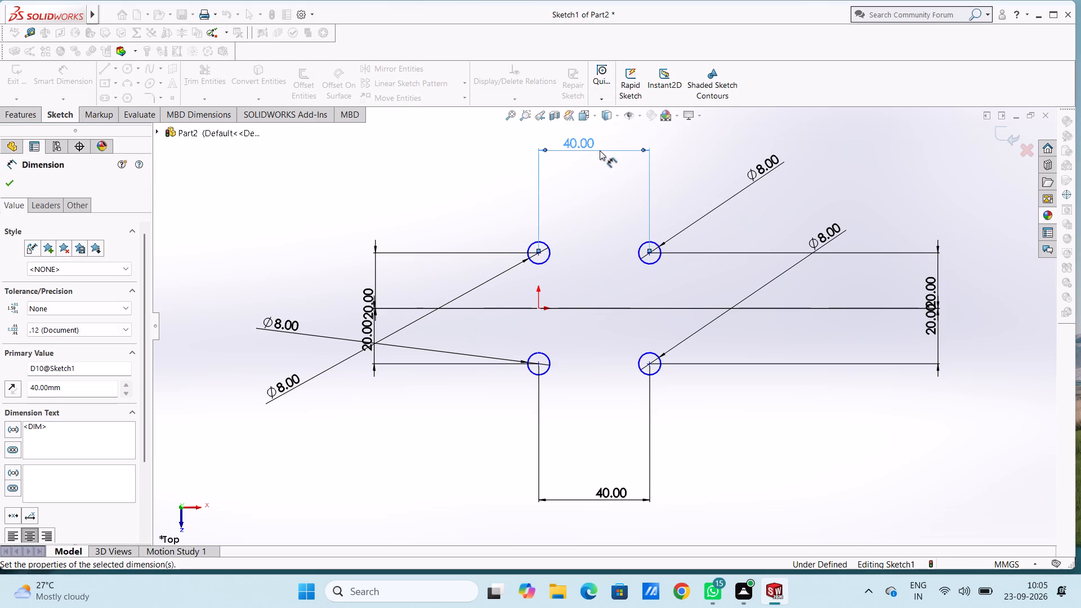
{"action": "left_click", "coordinate": [474, 213]}
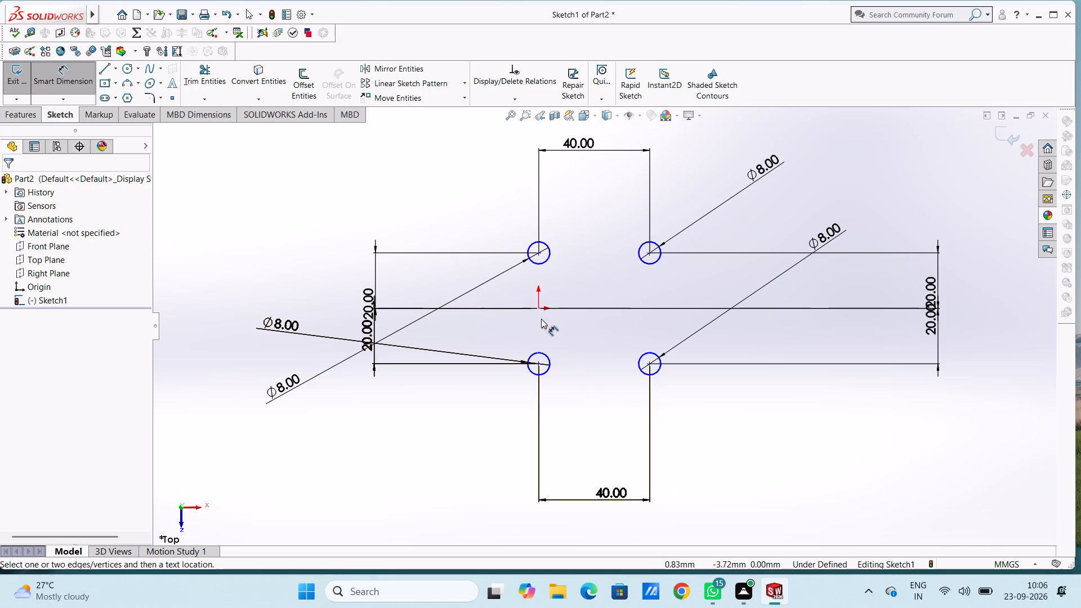
{"action": "key", "text": "Escape"}
{"action": "key", "text": "Escape"}
{"action": "key", "text": "Escape"}
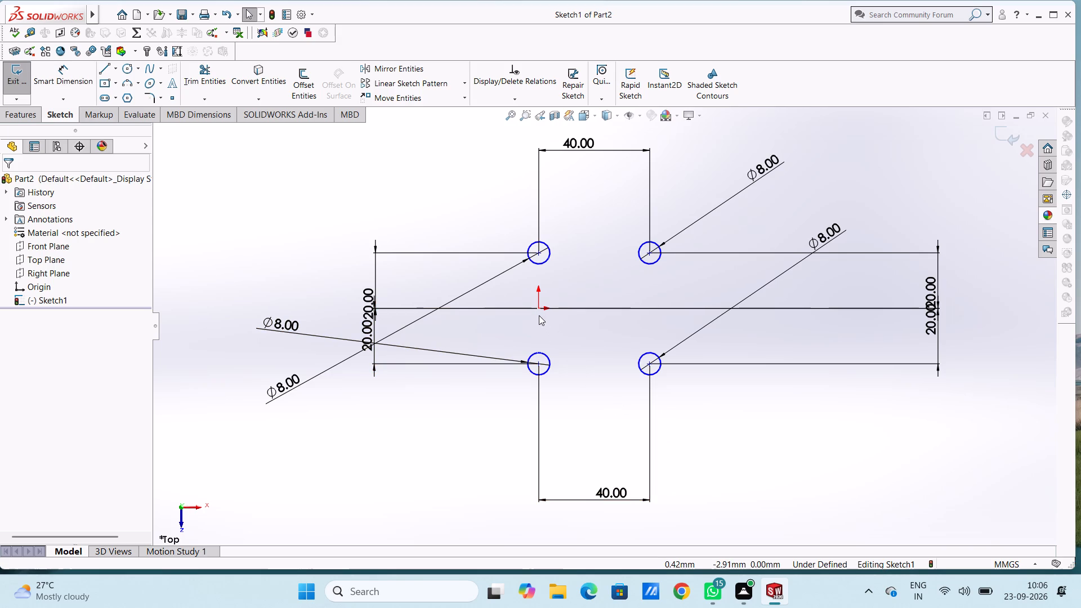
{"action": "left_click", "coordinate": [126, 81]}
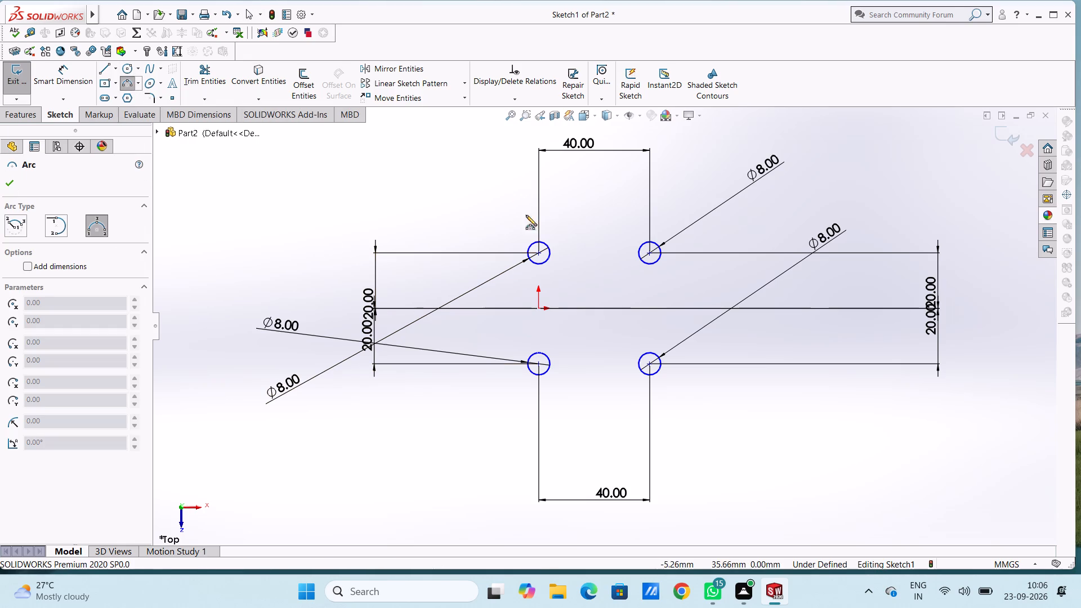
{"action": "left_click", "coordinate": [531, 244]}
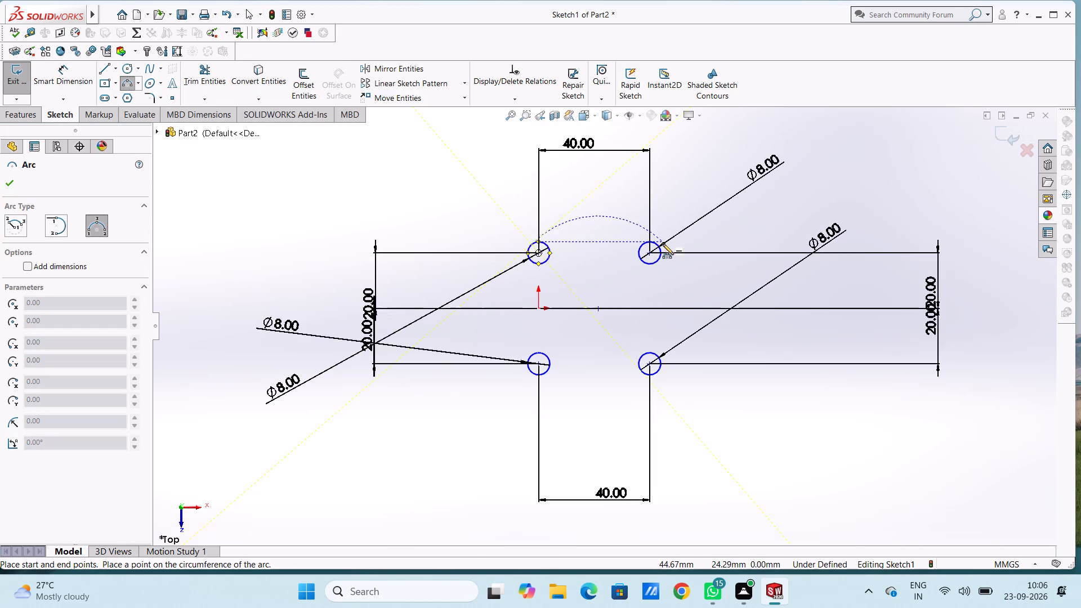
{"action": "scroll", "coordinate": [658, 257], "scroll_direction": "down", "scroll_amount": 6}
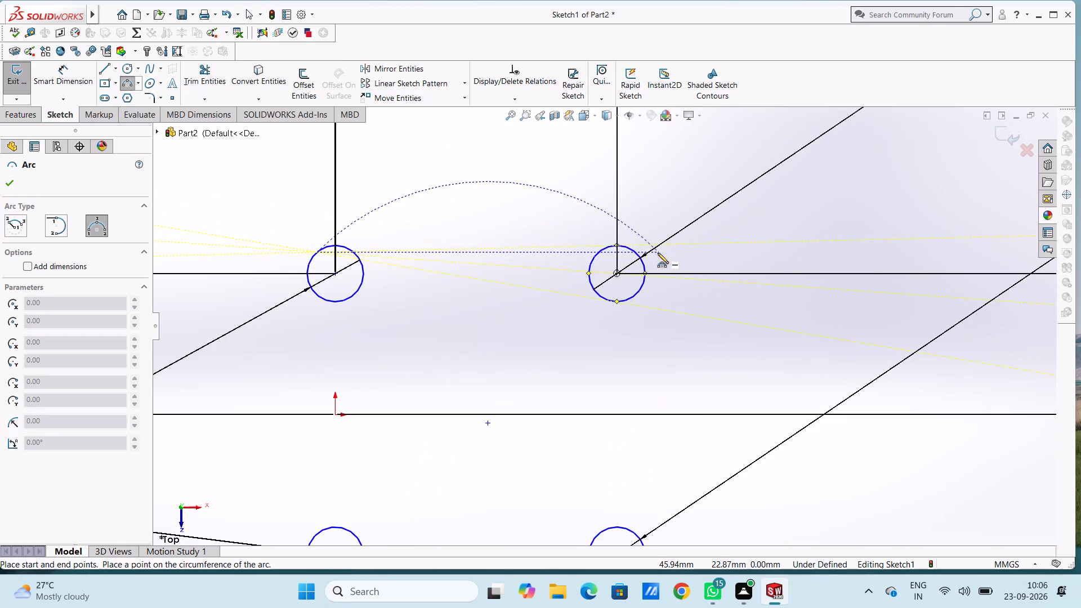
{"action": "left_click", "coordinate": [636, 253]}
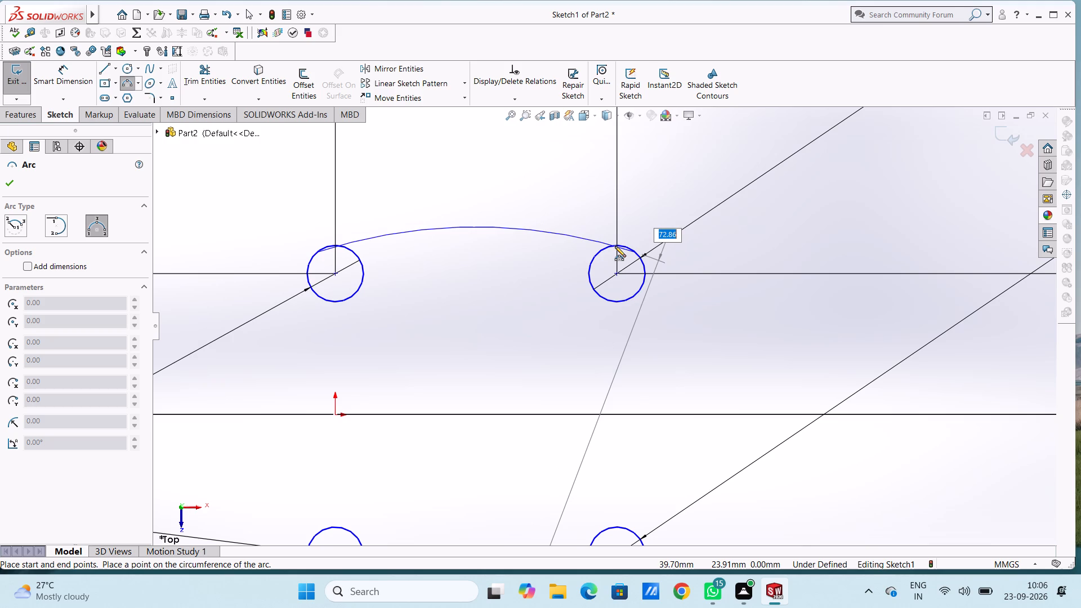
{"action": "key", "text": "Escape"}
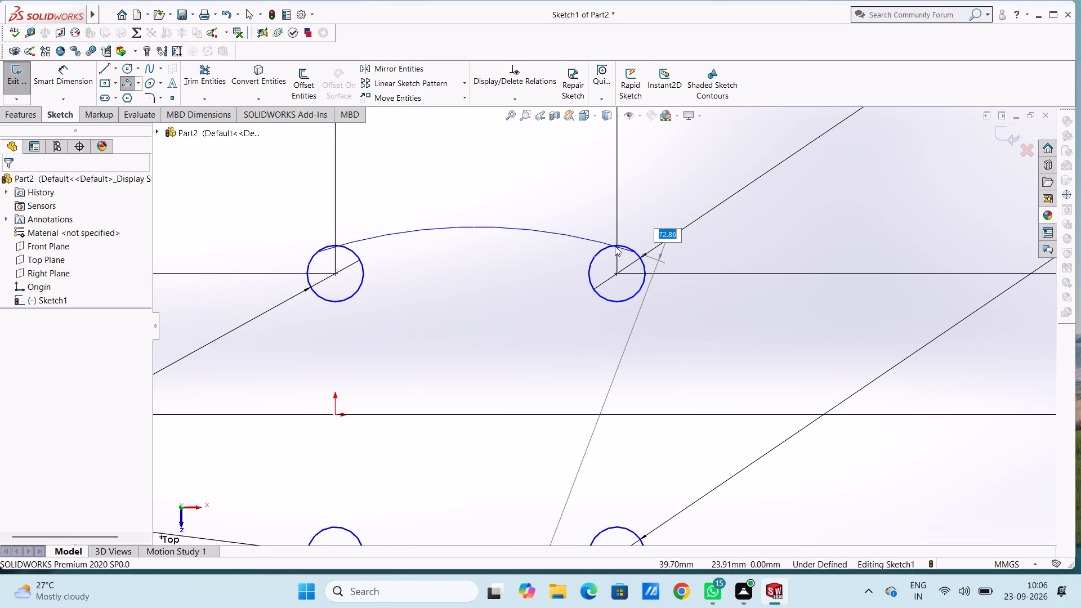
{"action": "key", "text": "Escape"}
Draw a 3 Point Arc of 80 mm radius, bulging outward, between the top points of the two upper circles.
{"action": "left_click", "coordinate": [120, 84]}
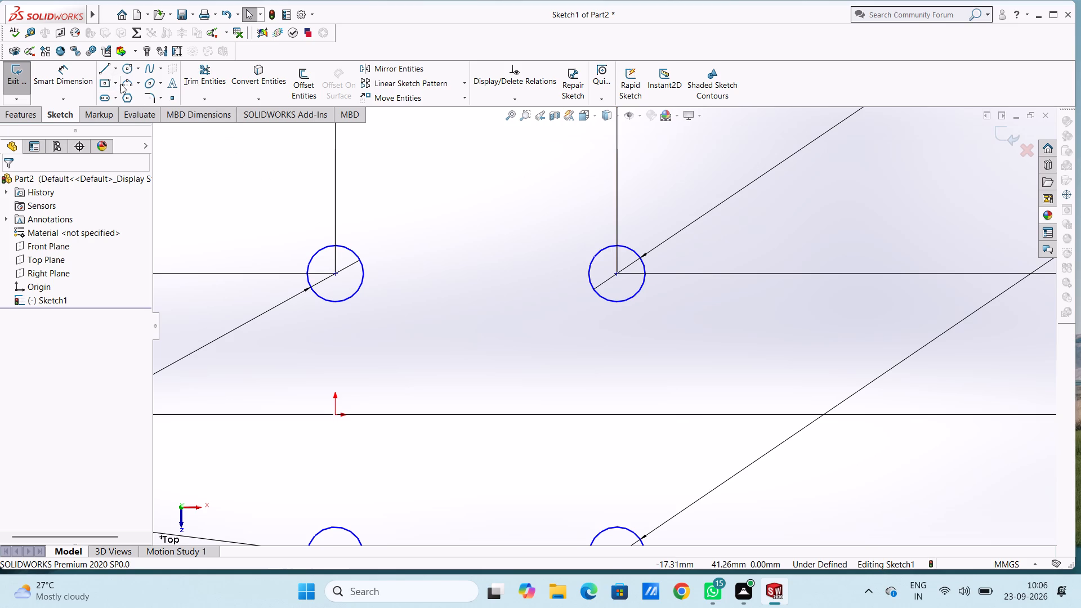
{"action": "left_click", "coordinate": [334, 244]}
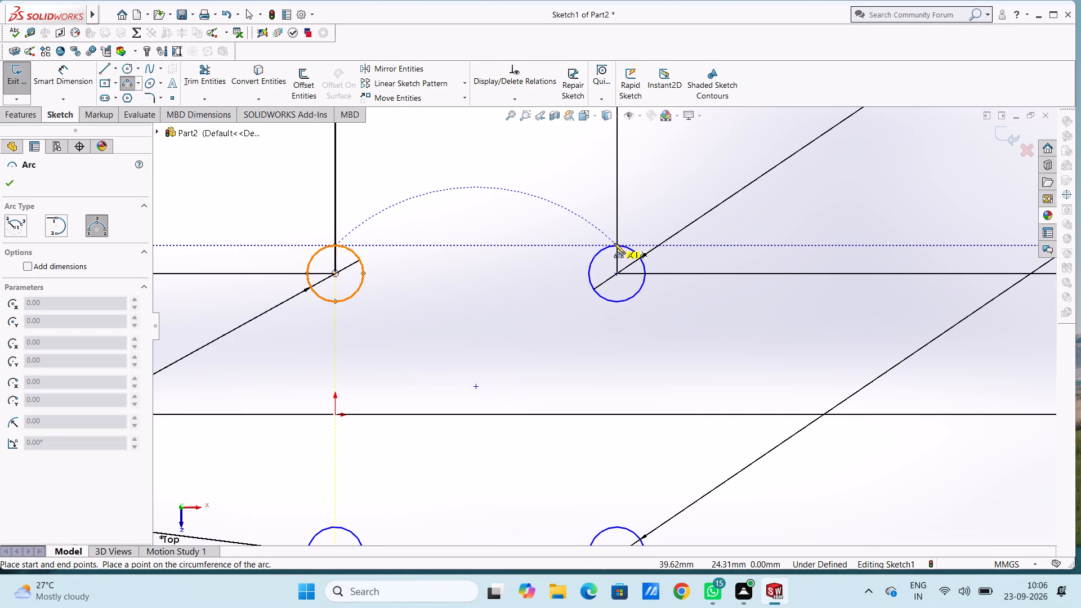
{"action": "left_click", "coordinate": [616, 244]}
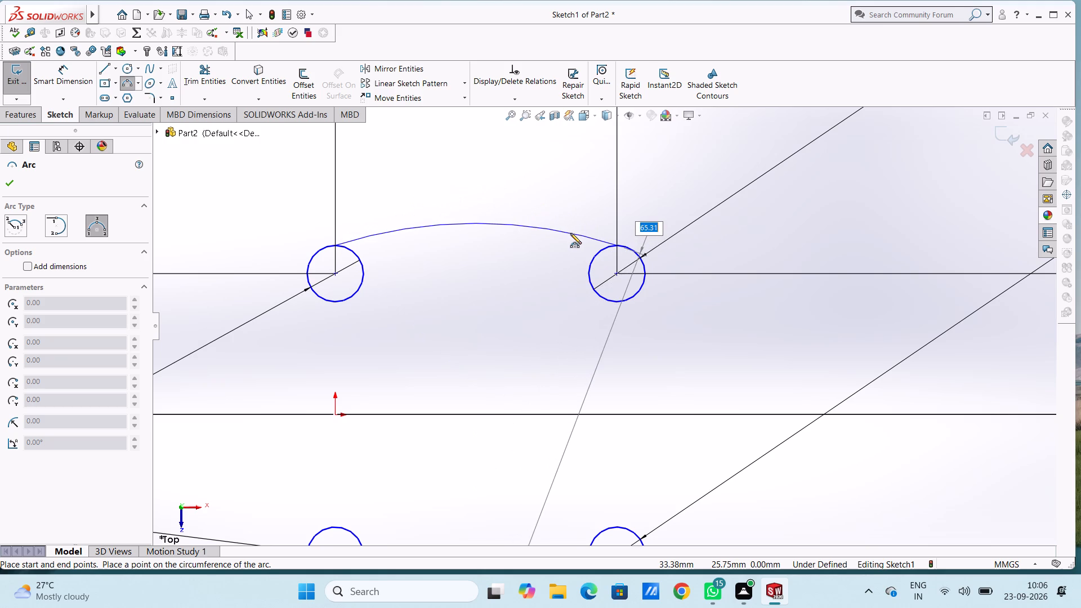
{"action": "type", "text": "80"}
{"action": "key", "text": "Return"}
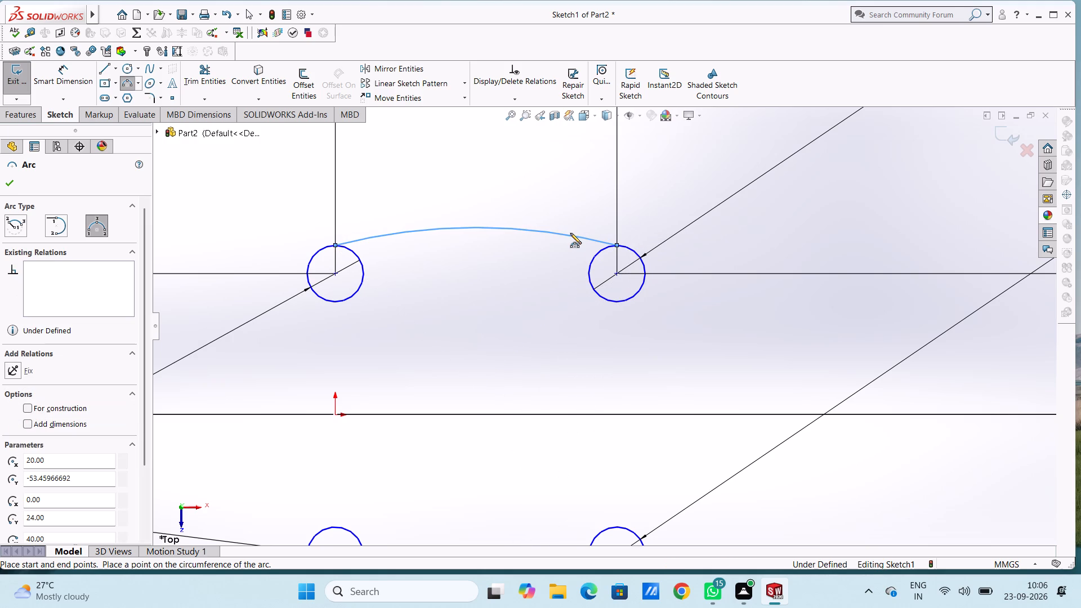
Draw a 3 Point Arc of 80 mm radius, bulging outward, between the leftmost points of the two left circles.
{"action": "scroll", "coordinate": [579, 265], "scroll_direction": "up", "scroll_amount": 2}
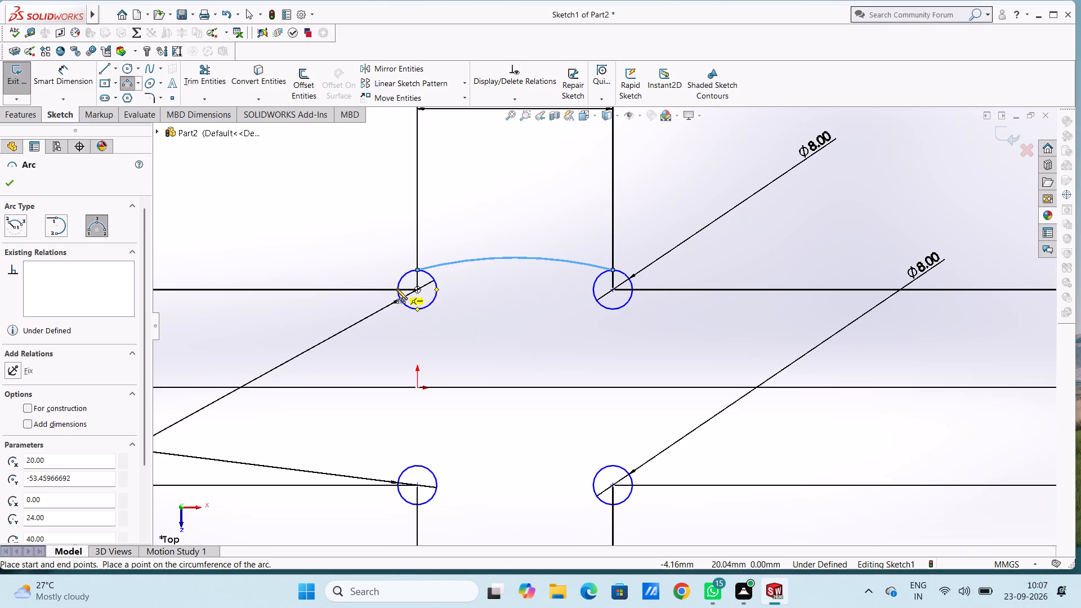
{"action": "left_click", "coordinate": [396, 289]}
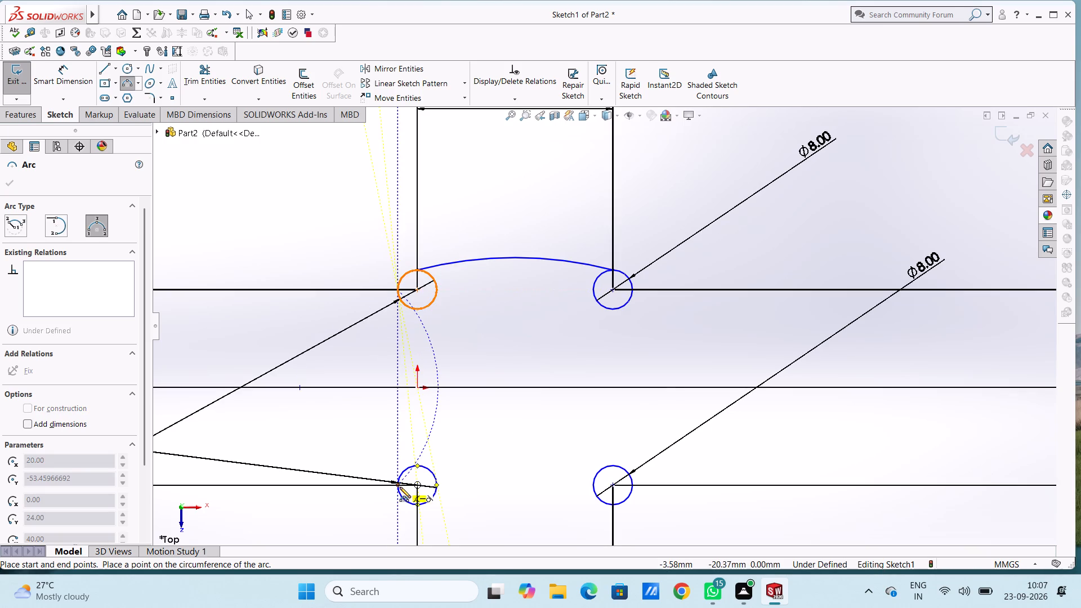
{"action": "left_click", "coordinate": [397, 485]}
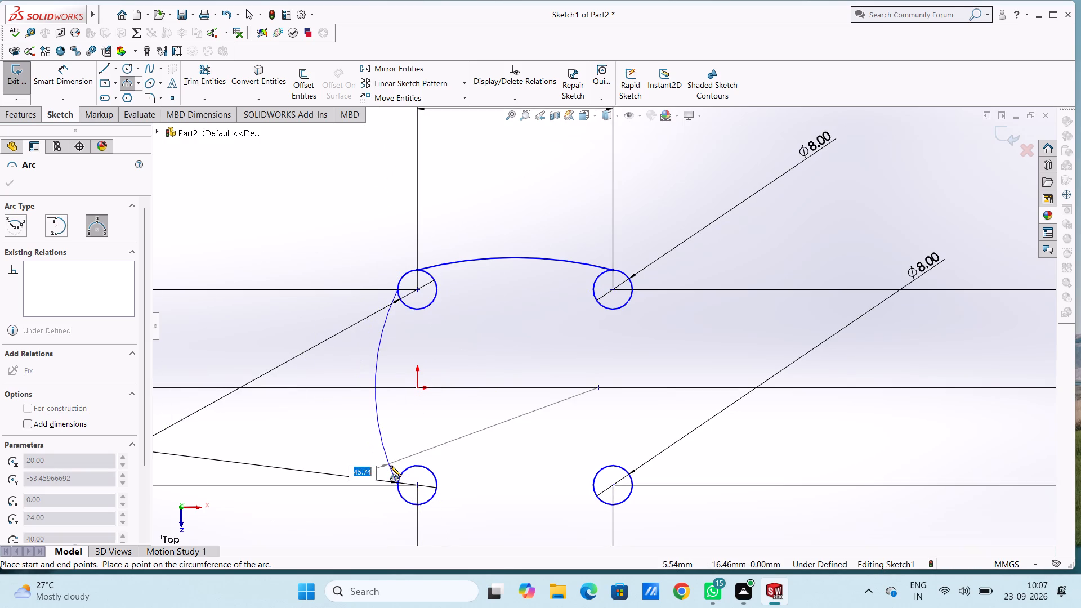
{"action": "type", "text": "80"}
{"action": "key", "text": "Return"}
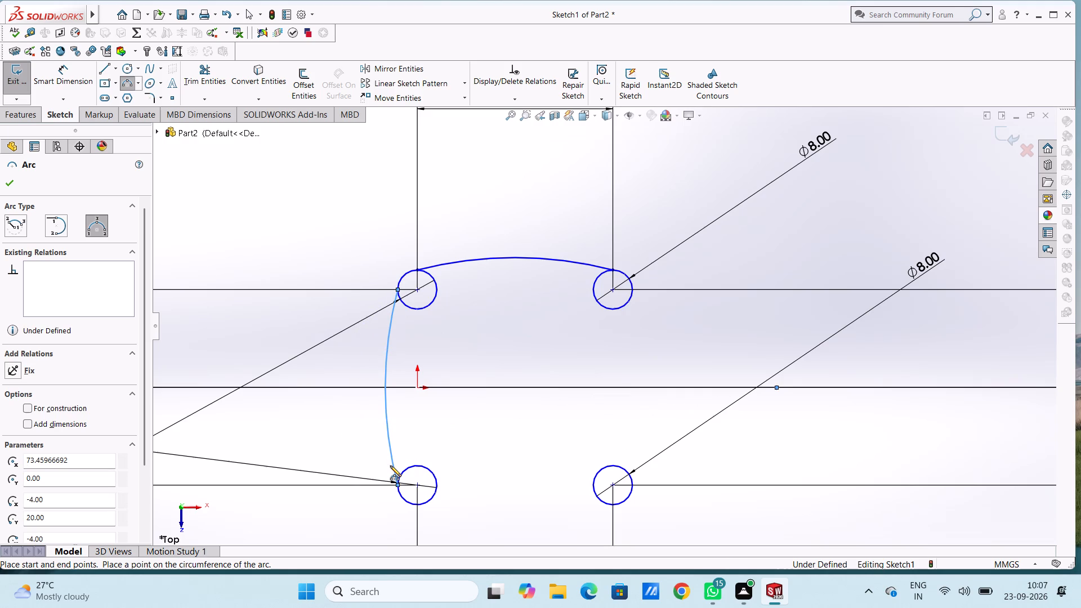
Draw a 3 Point Arc of 80 mm radius, bulging outward, between the bottom points of the two lower circles.
{"action": "left_click", "coordinate": [416, 502]}
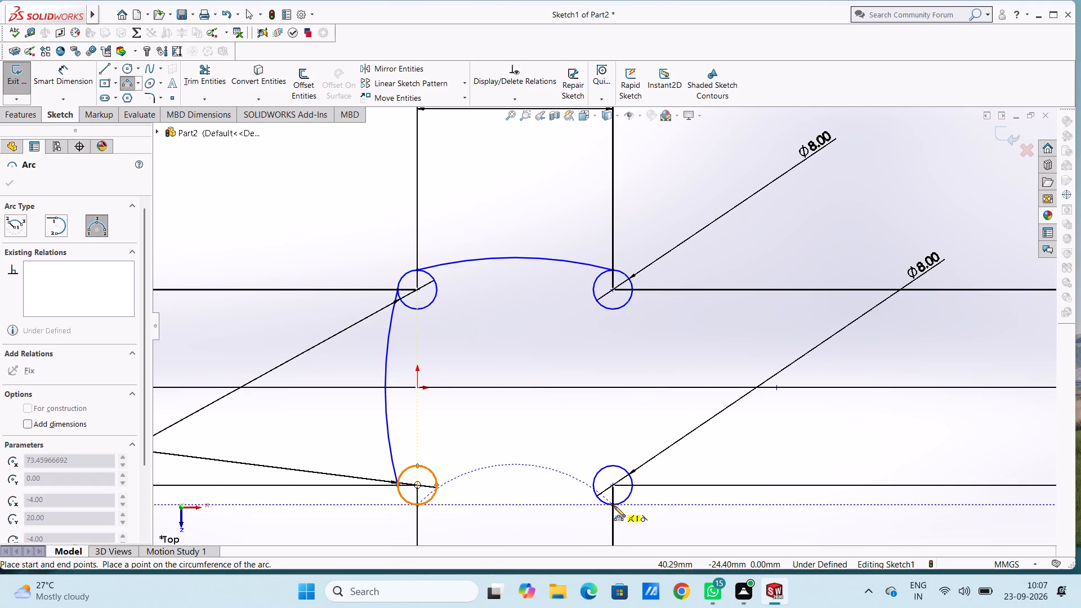
{"action": "left_click", "coordinate": [612, 505]}
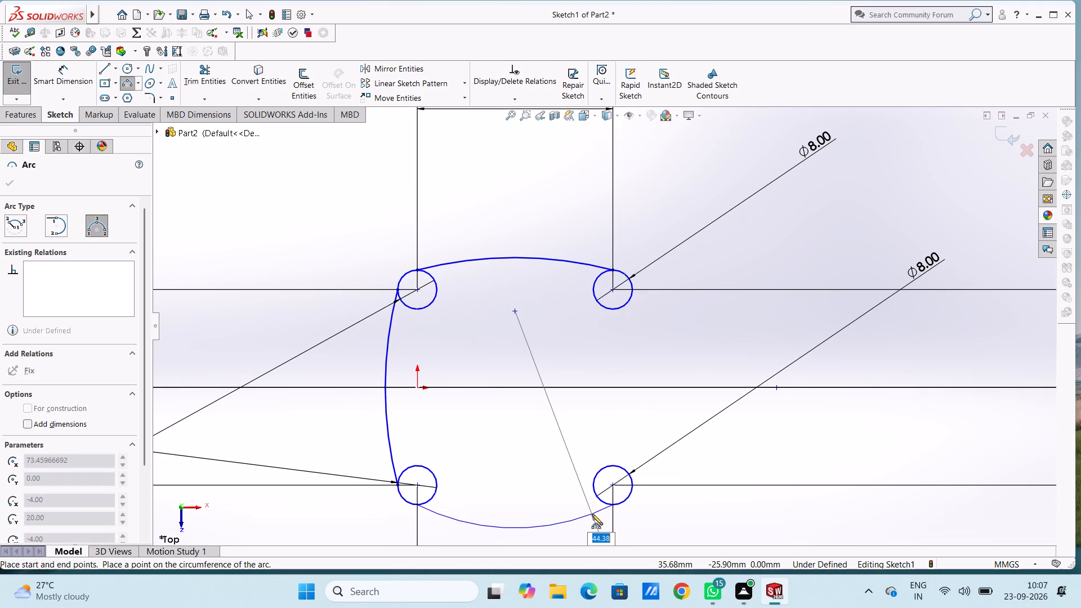
{"action": "type", "text": "80"}
{"action": "key", "text": "Return"}
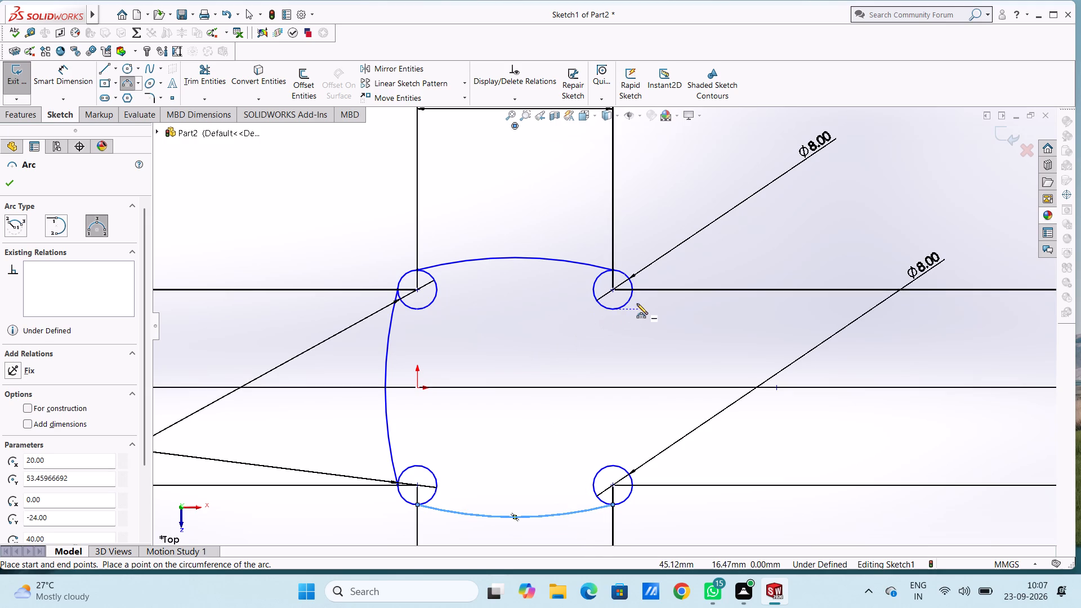
Draw a 3 Point Arc of 80 mm radius, bulging outward, between the rightmost points of the two right circles and end the arc tool.
{"action": "left_click", "coordinate": [631, 289]}
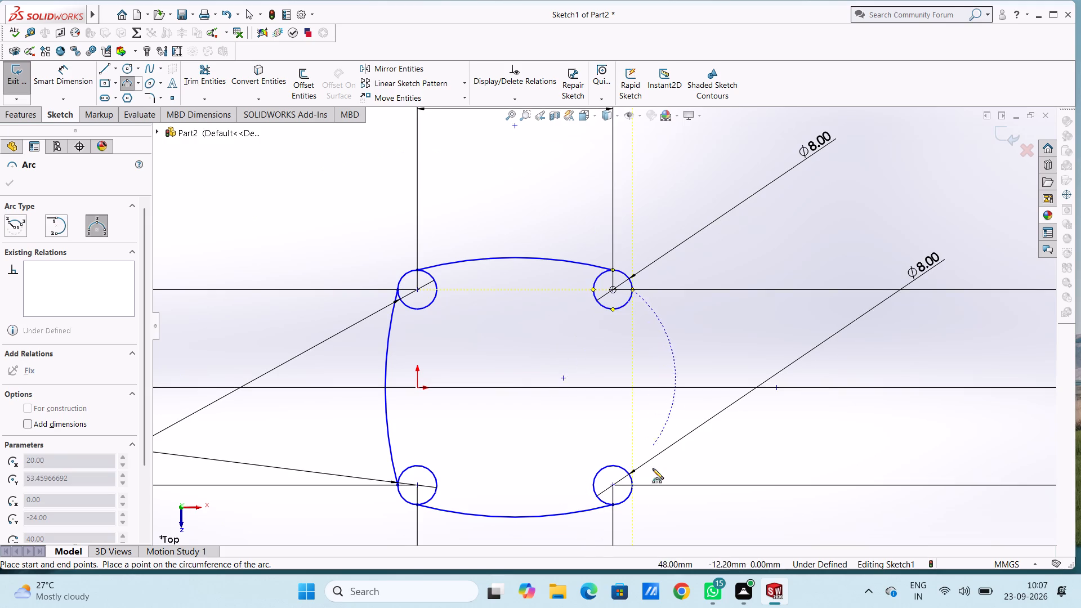
{"action": "left_click", "coordinate": [631, 486]}
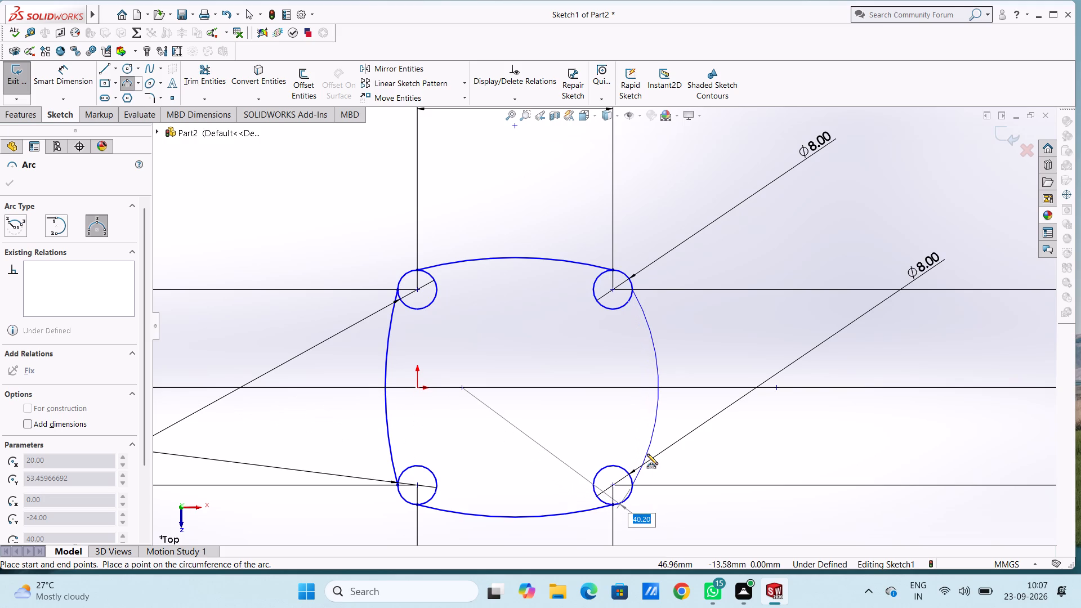
{"action": "type", "text": "80"}
{"action": "key", "text": "Return"}
{"action": "key", "text": "Escape"}
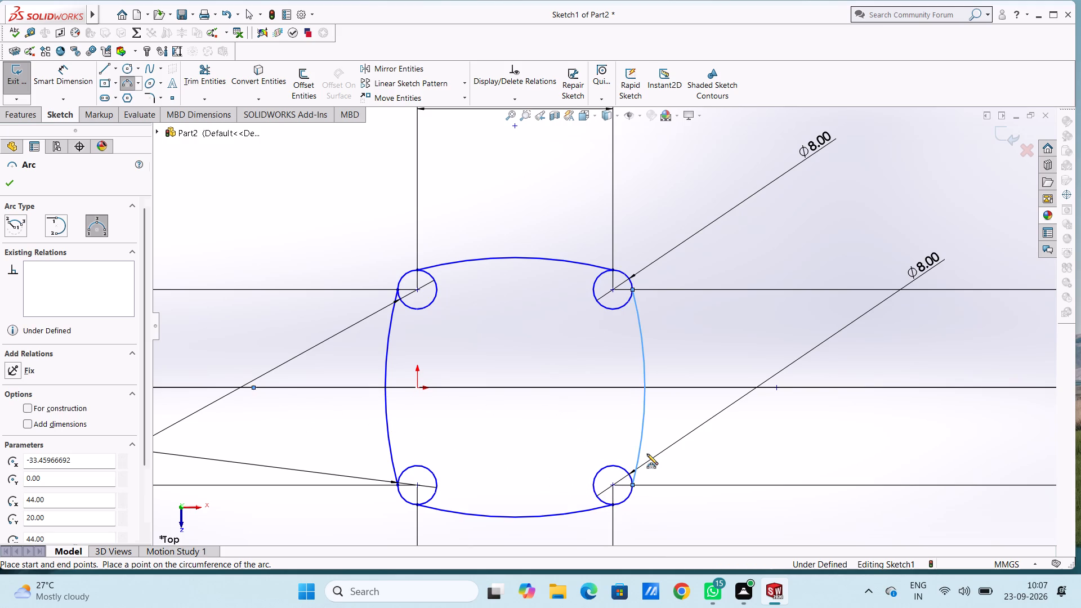
{"action": "key", "text": "Escape"}
{"action": "key", "text": "Escape"}
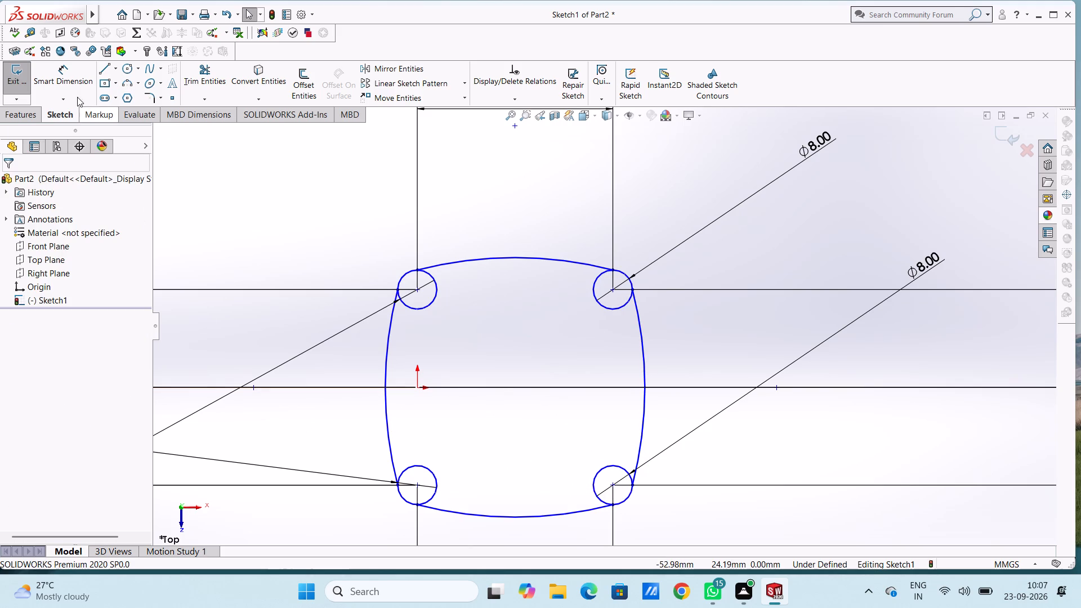
Add Smart Dimension radius dimensions to the left and upper arcs, keeping their drawn radii.
{"action": "left_click", "coordinate": [70, 84]}
{"action": "left_click", "coordinate": [385, 382]}
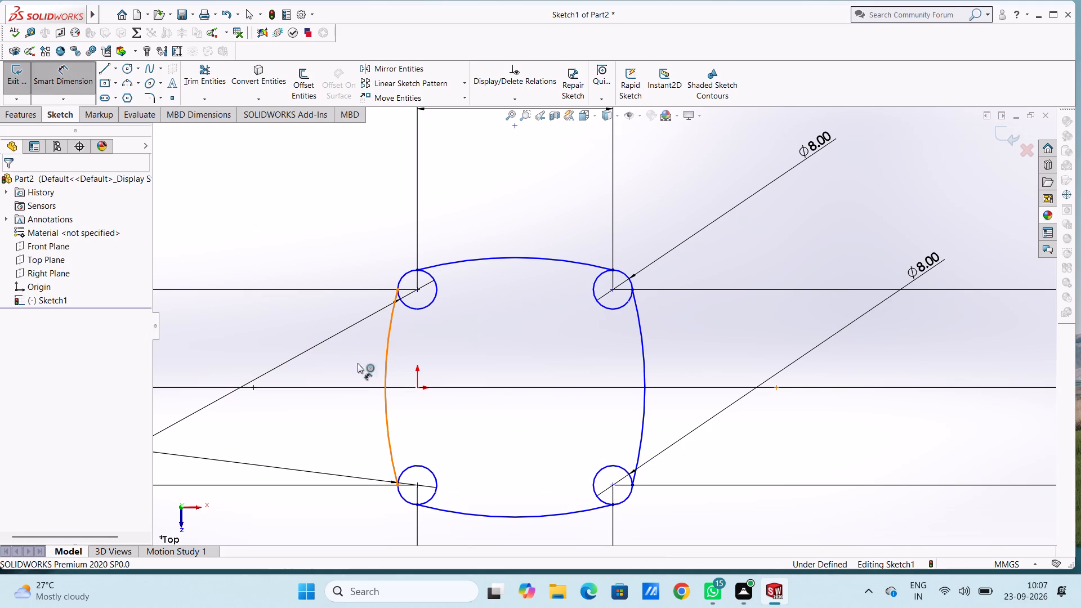
{"action": "left_click", "coordinate": [198, 342]}
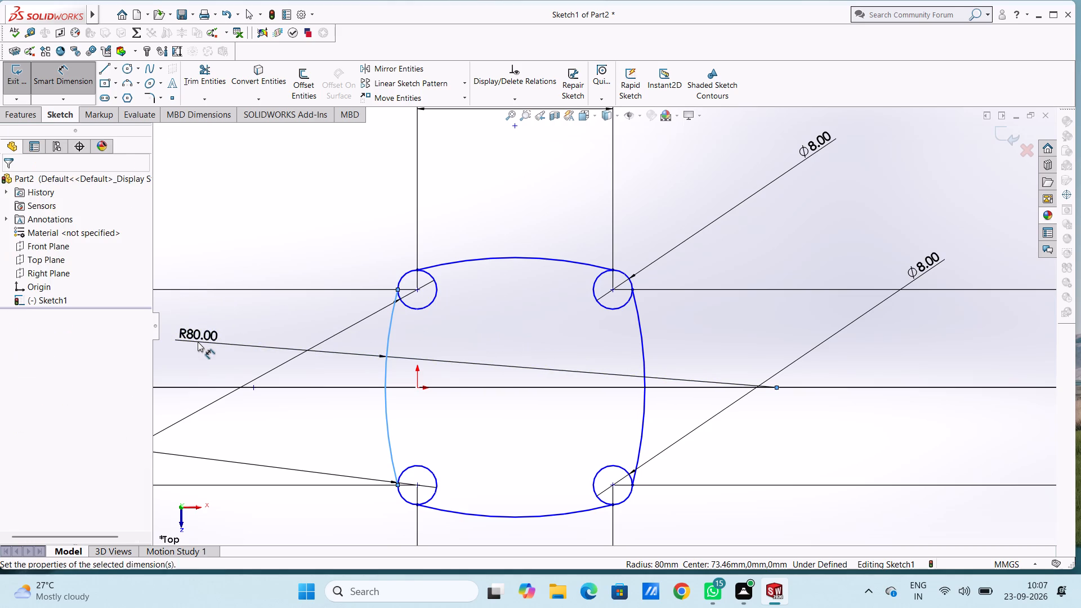
{"action": "left_click", "coordinate": [150, 329]}
{"action": "left_click", "coordinate": [292, 235]}
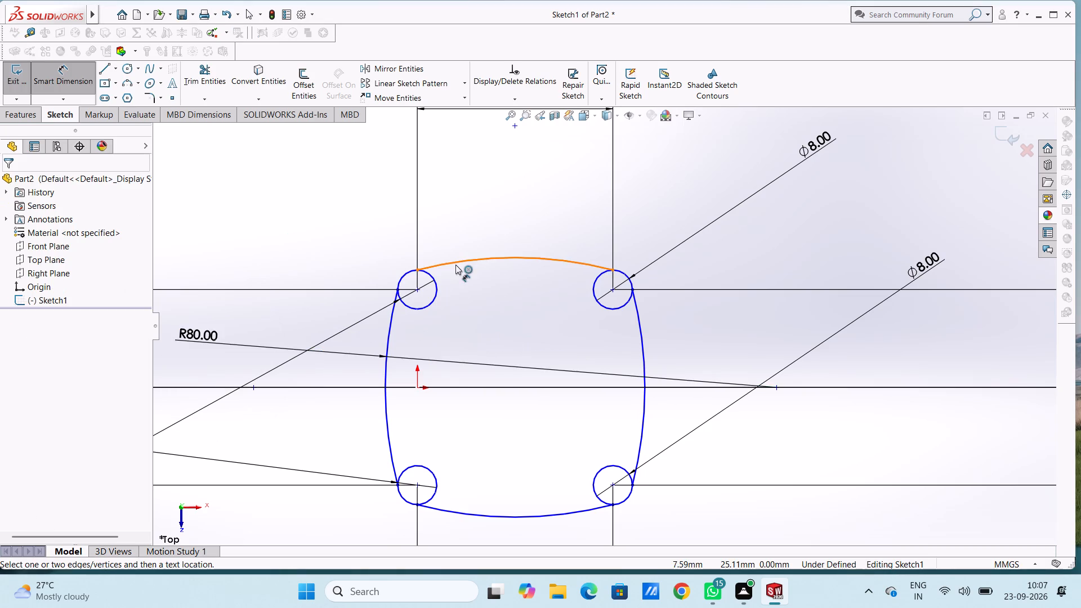
{"action": "scroll", "coordinate": [455, 265], "scroll_direction": "up", "scroll_amount": 3}
{"action": "left_click", "coordinate": [529, 289]}
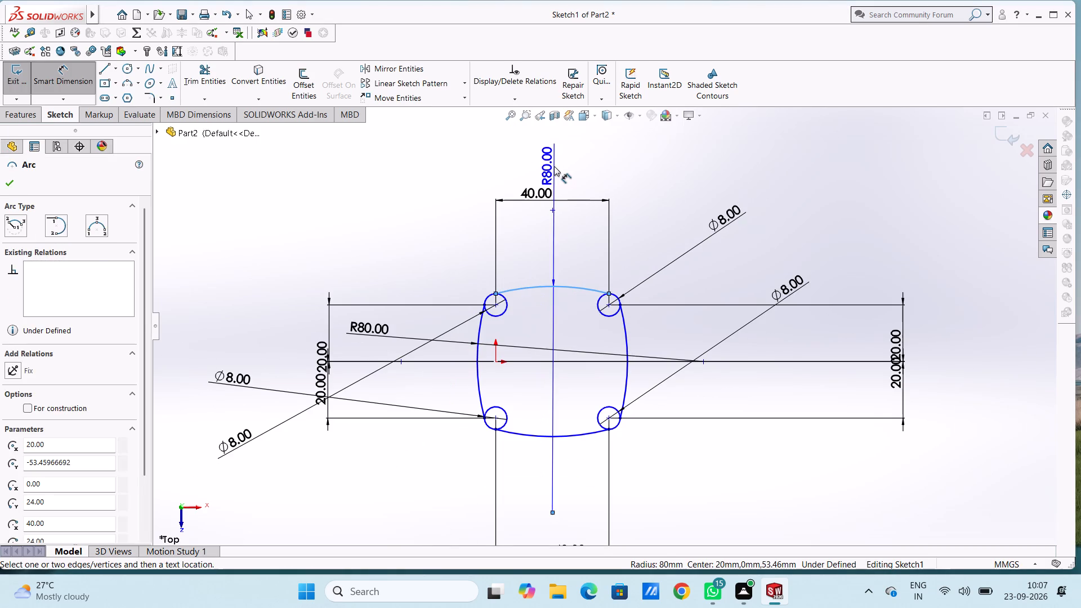
{"action": "left_click", "coordinate": [554, 166]}
{"action": "left_click", "coordinate": [504, 147]}
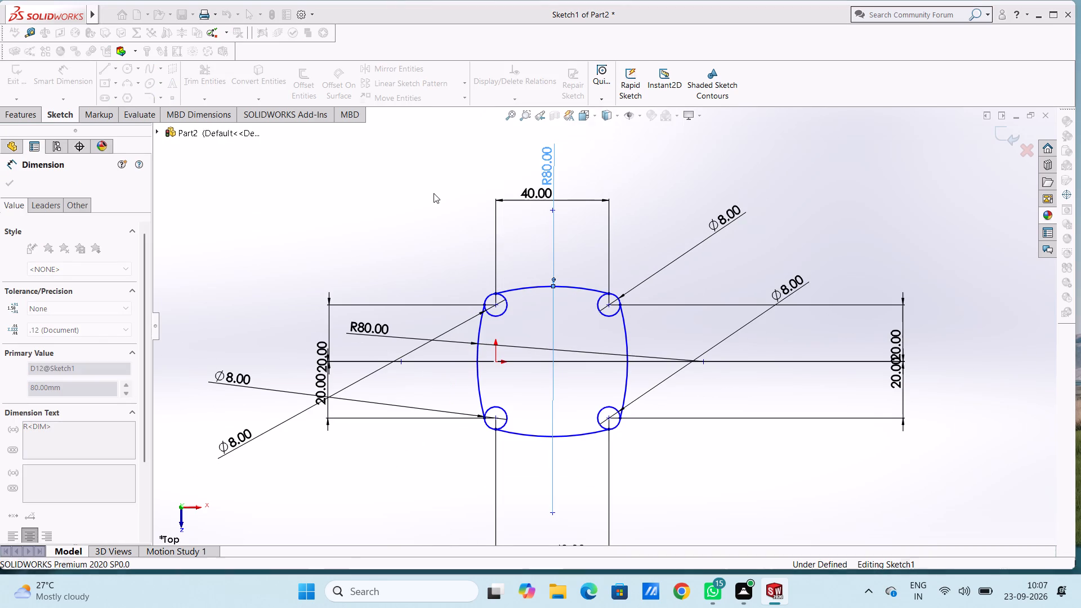
{"action": "left_click", "coordinate": [434, 193]}
Add radius dimensions to the right and lower arcs, keeping their drawn radii, and end Smart Dimension.
{"action": "left_click", "coordinate": [625, 328]}
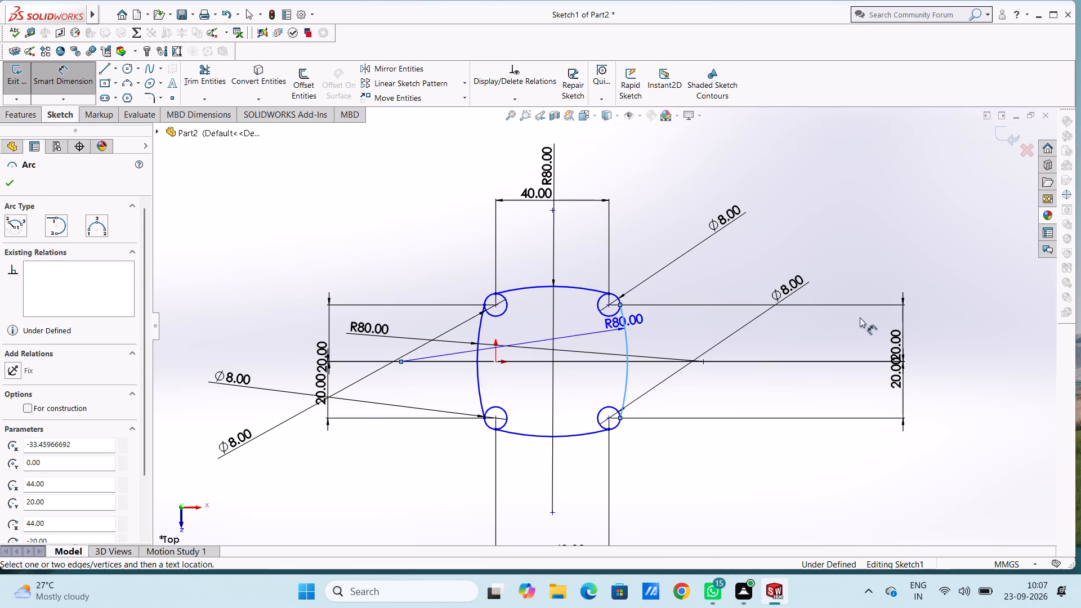
{"action": "left_click", "coordinate": [950, 336]}
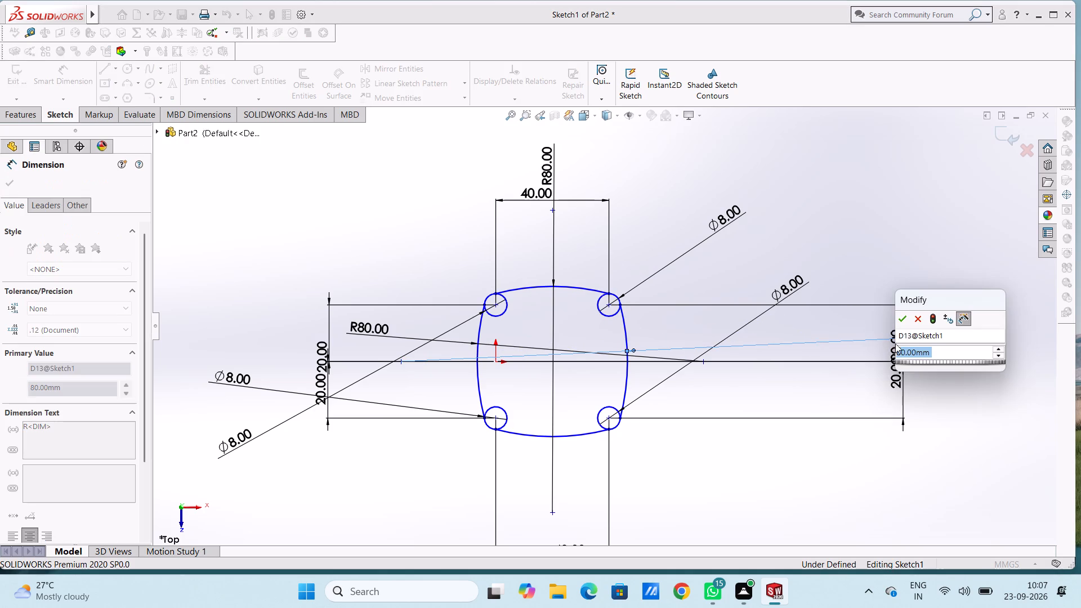
{"action": "left_click", "coordinate": [901, 314]}
{"action": "left_click", "coordinate": [845, 256]}
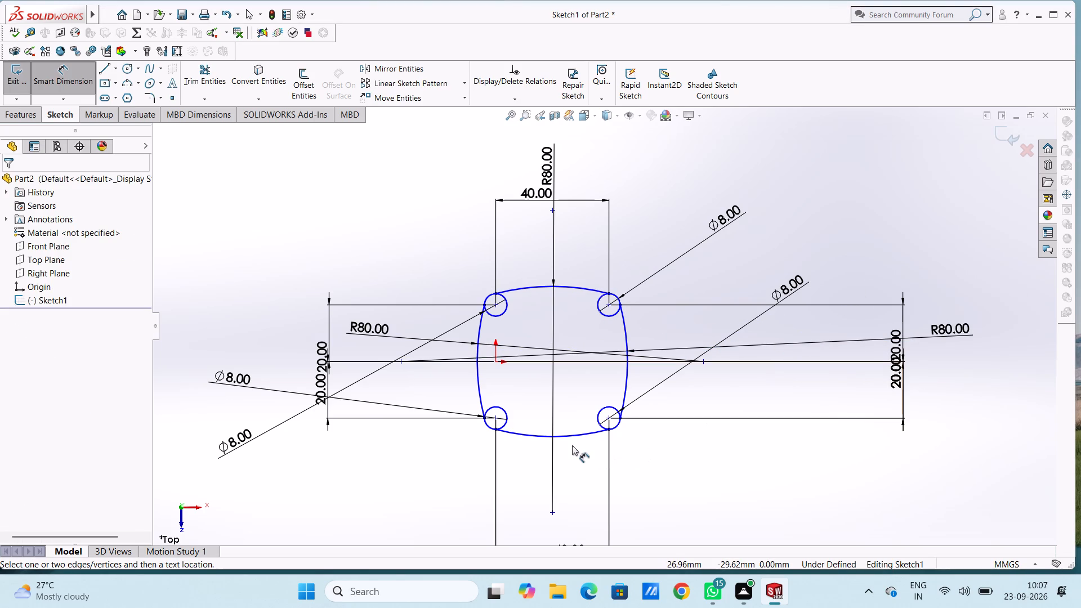
{"action": "left_click", "coordinate": [570, 439]}
{"action": "scroll", "coordinate": [571, 484], "scroll_direction": "up", "scroll_amount": 3}
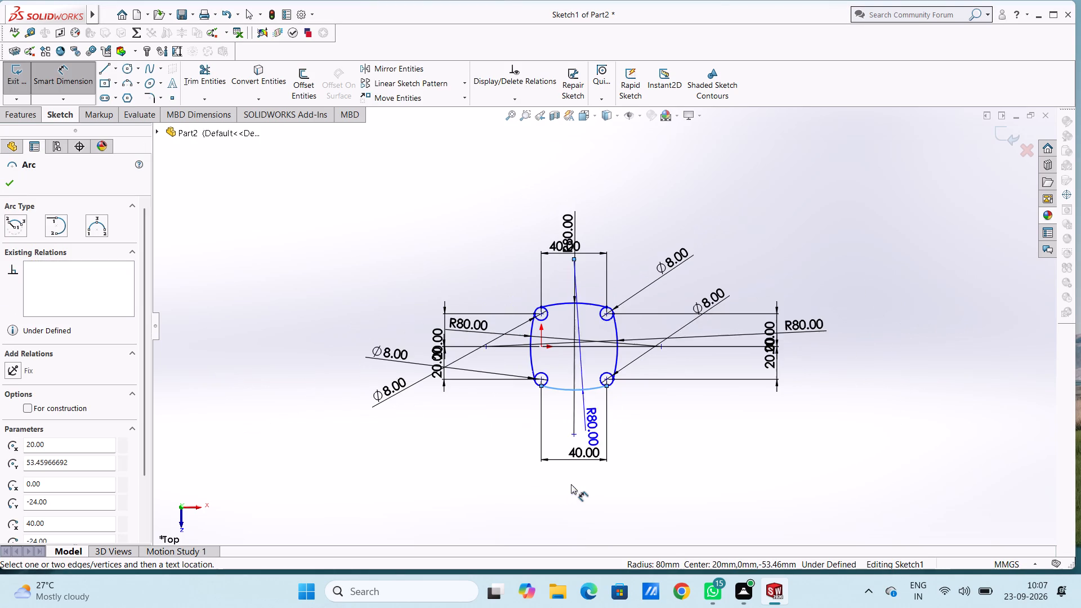
{"action": "left_click", "coordinate": [609, 487]}
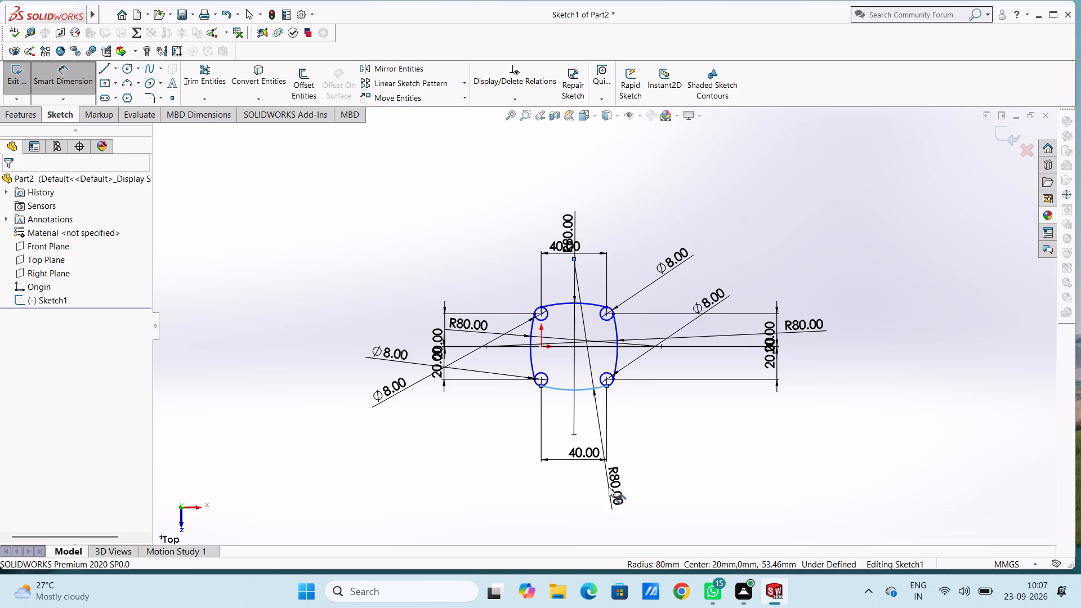
{"action": "left_click", "coordinate": [560, 473]}
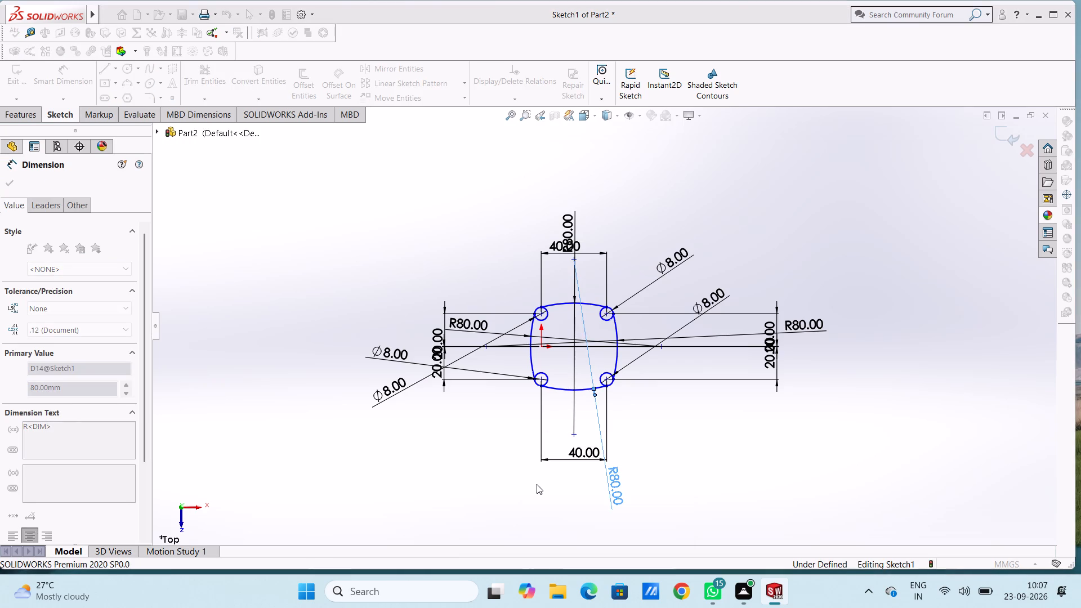
{"action": "key", "text": "Escape"}
{"action": "key", "text": "Escape"}
Trim away the inner portions of the upper-left, upper-right and lower-right circles so only their outer corner arcs remain.
{"action": "scroll", "coordinate": [604, 363], "scroll_direction": "down", "scroll_amount": 3}
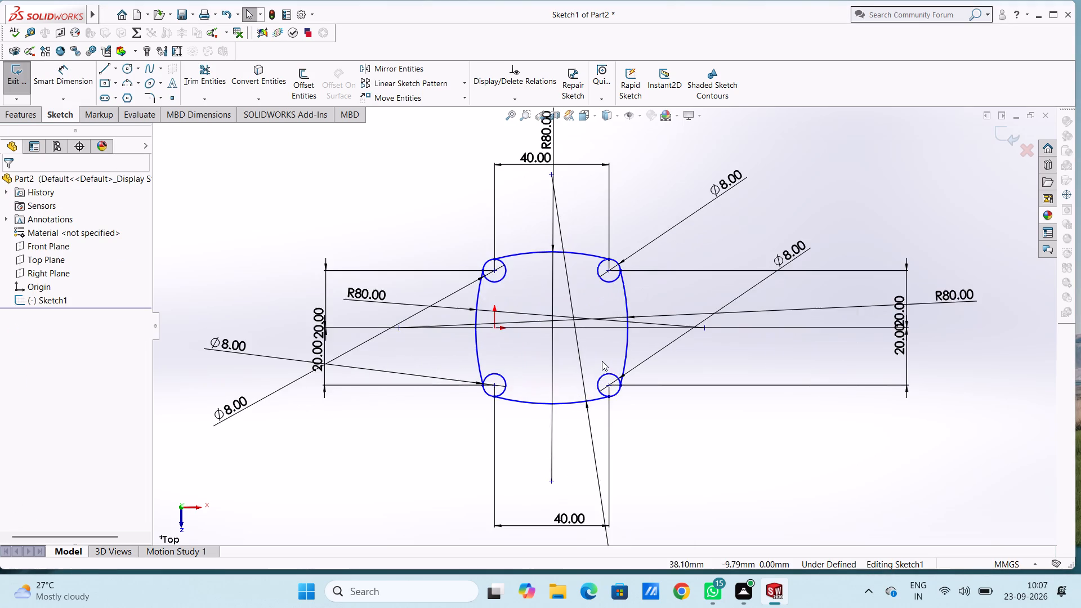
{"action": "scroll", "coordinate": [580, 297], "scroll_direction": "down", "scroll_amount": 1}
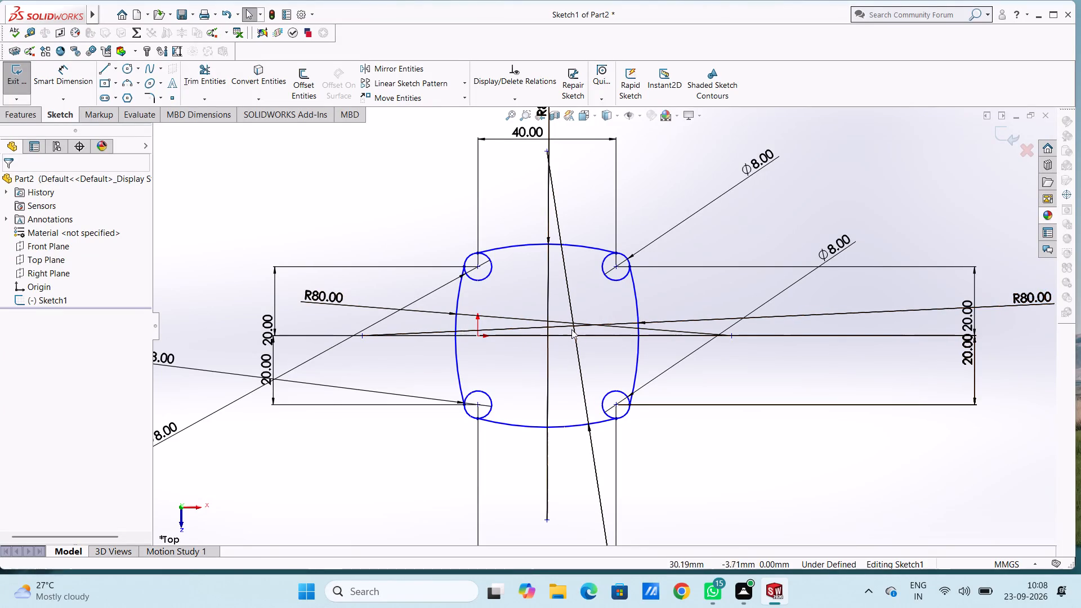
{"action": "left_click", "coordinate": [195, 64]}
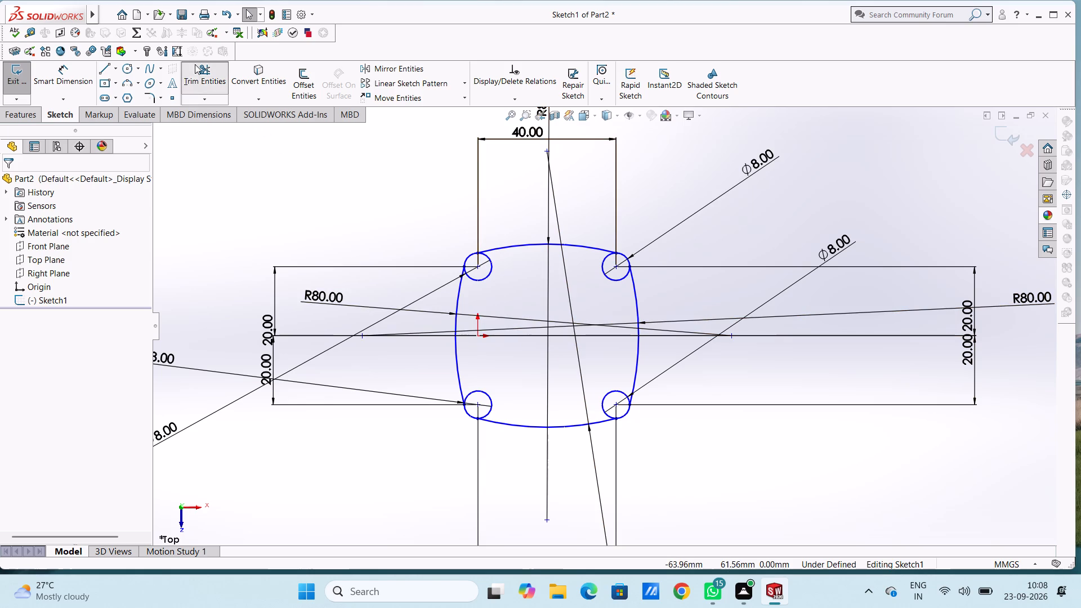
{"action": "left_click", "coordinate": [474, 280]}
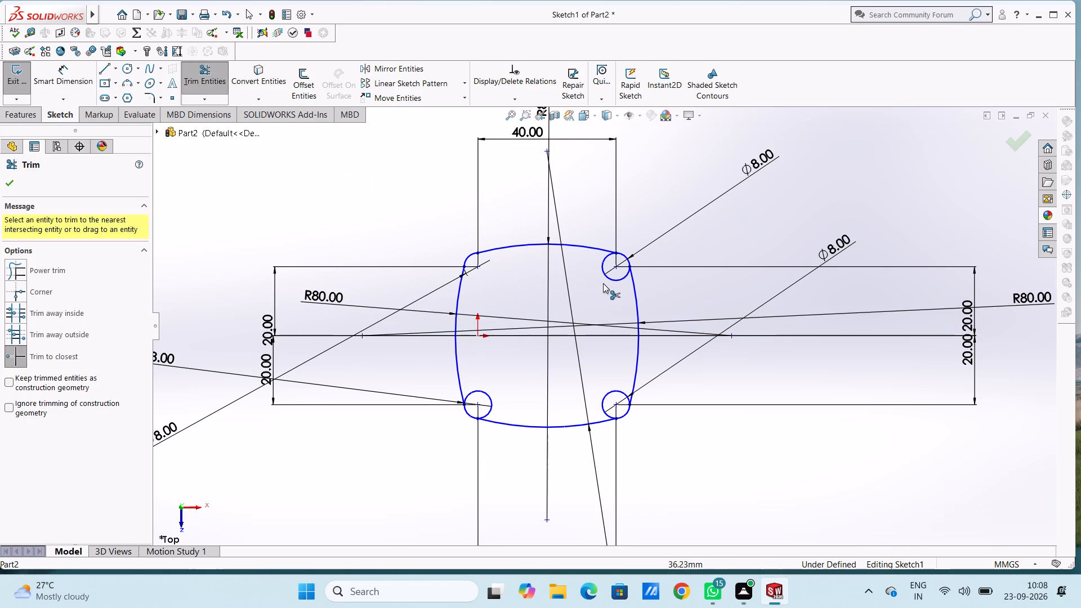
{"action": "left_click", "coordinate": [607, 278]}
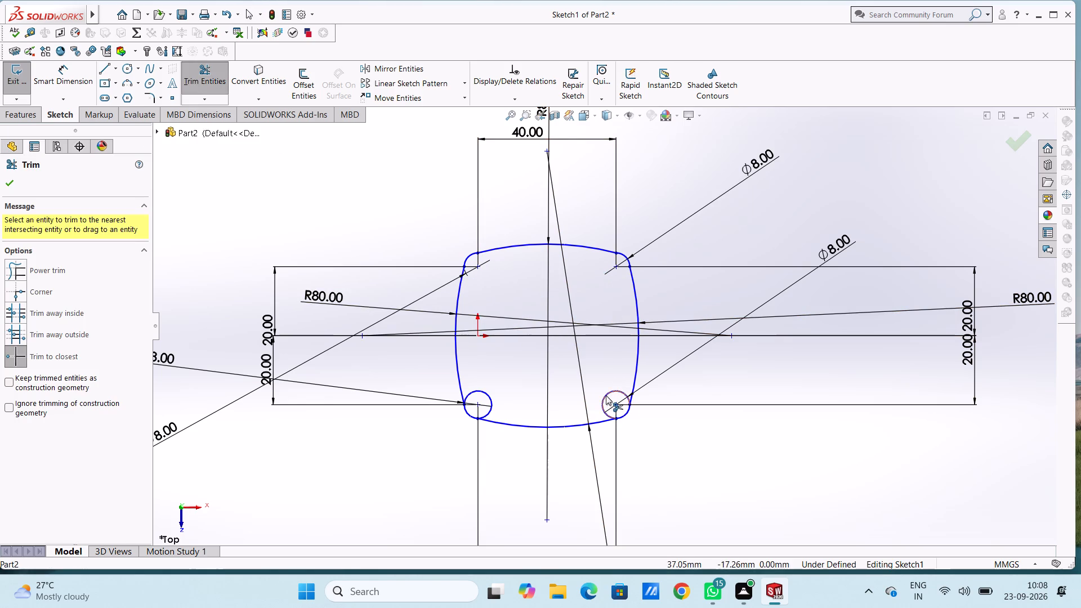
{"action": "left_click", "coordinate": [606, 395]}
{"action": "key", "text": "Escape"}
{"action": "key", "text": "Escape"}
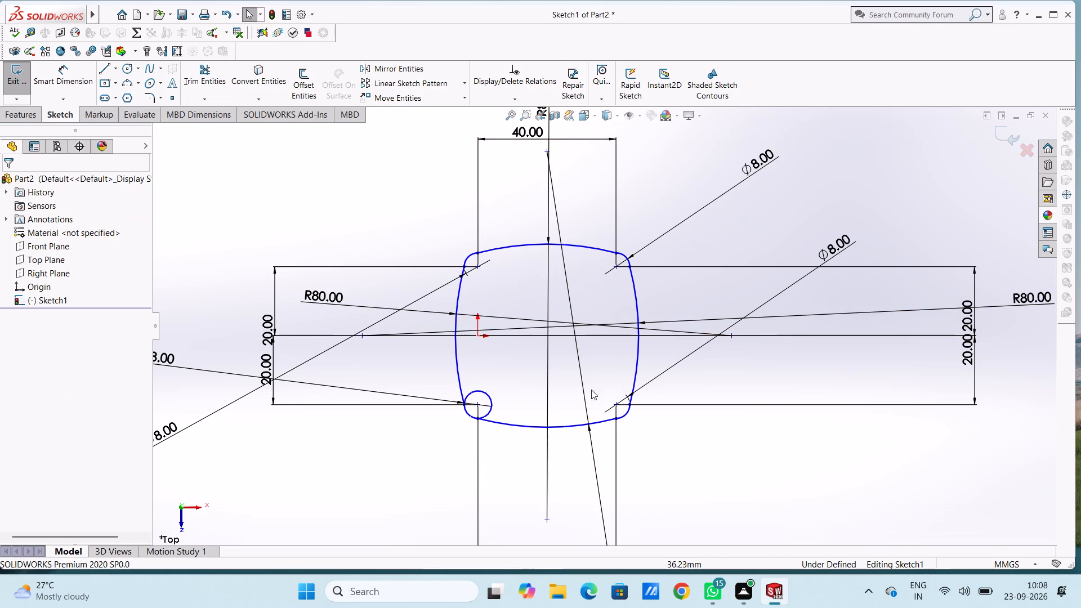
Dimension the vertical distance from the origin to the upper arc's centre, keeping the drawn distance.
{"action": "left_click", "coordinate": [77, 74]}
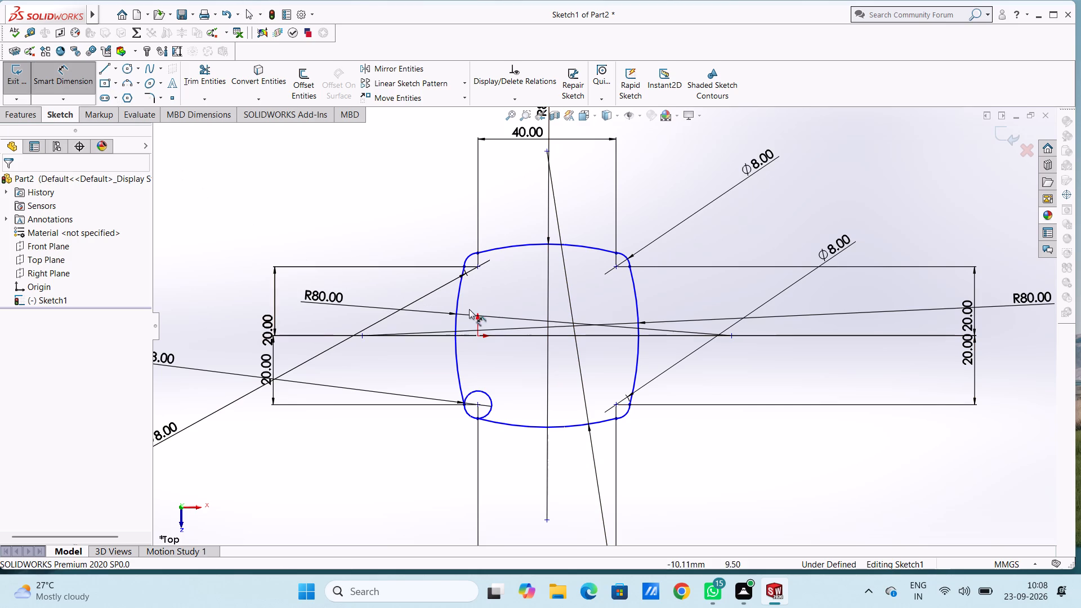
{"action": "left_click", "coordinate": [479, 333]}
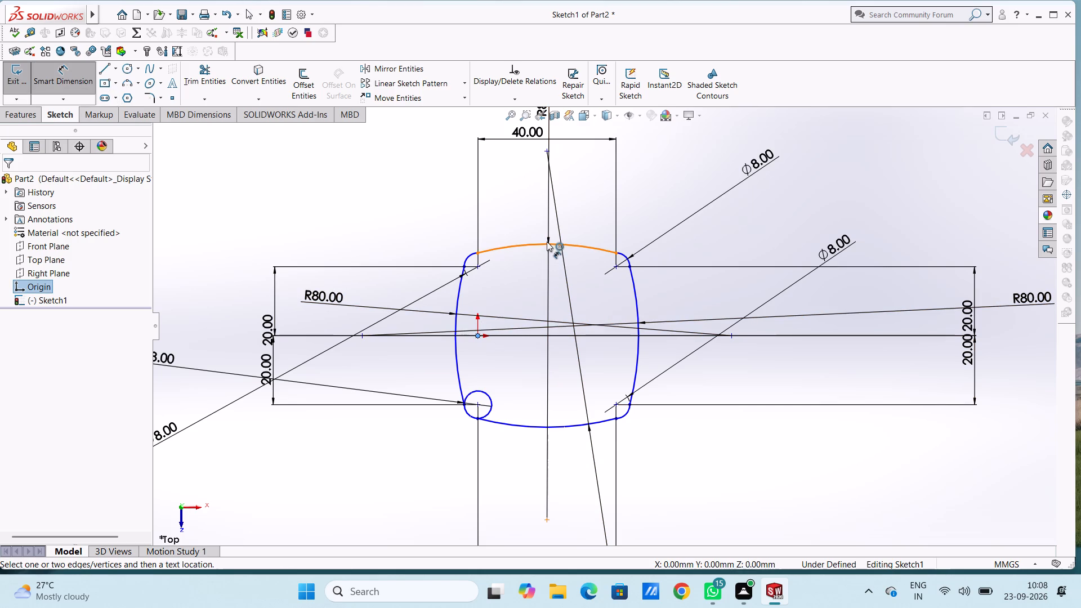
{"action": "left_click", "coordinate": [547, 242]}
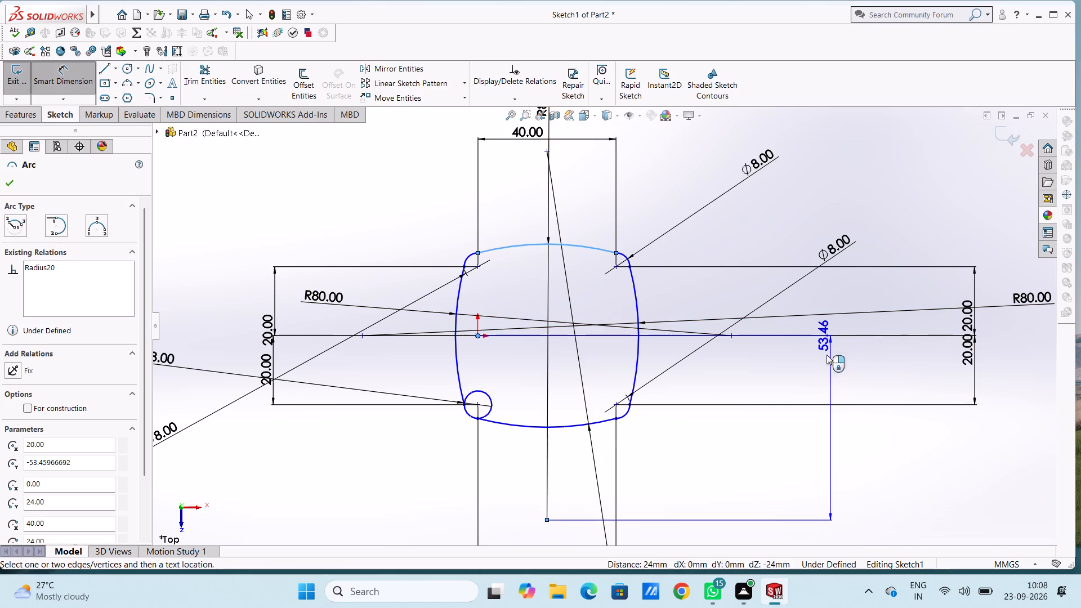
{"action": "left_click", "coordinate": [884, 399]}
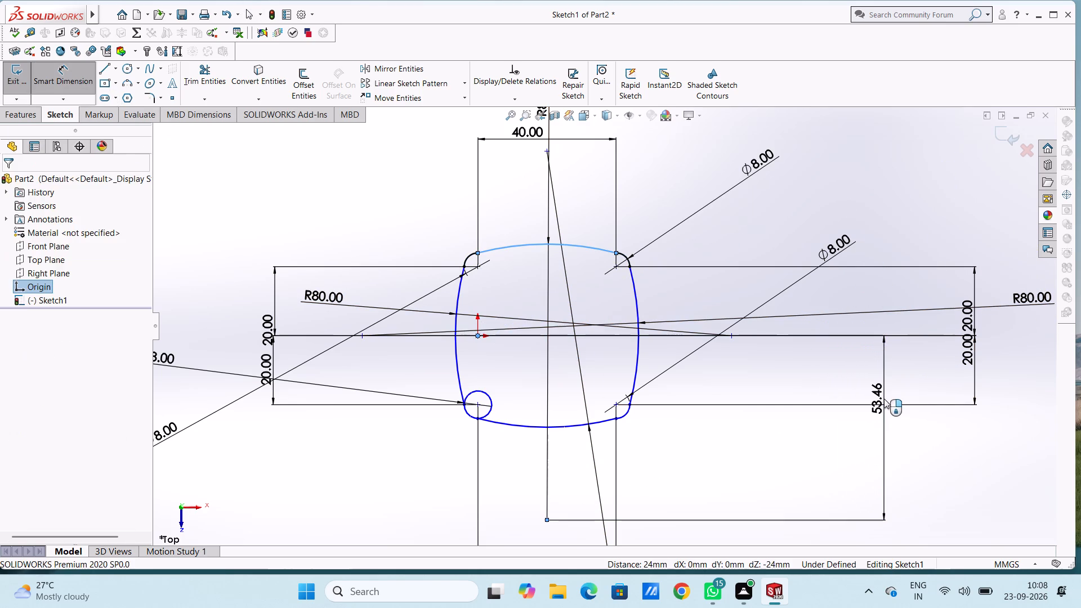
{"action": "left_click", "coordinate": [838, 382]}
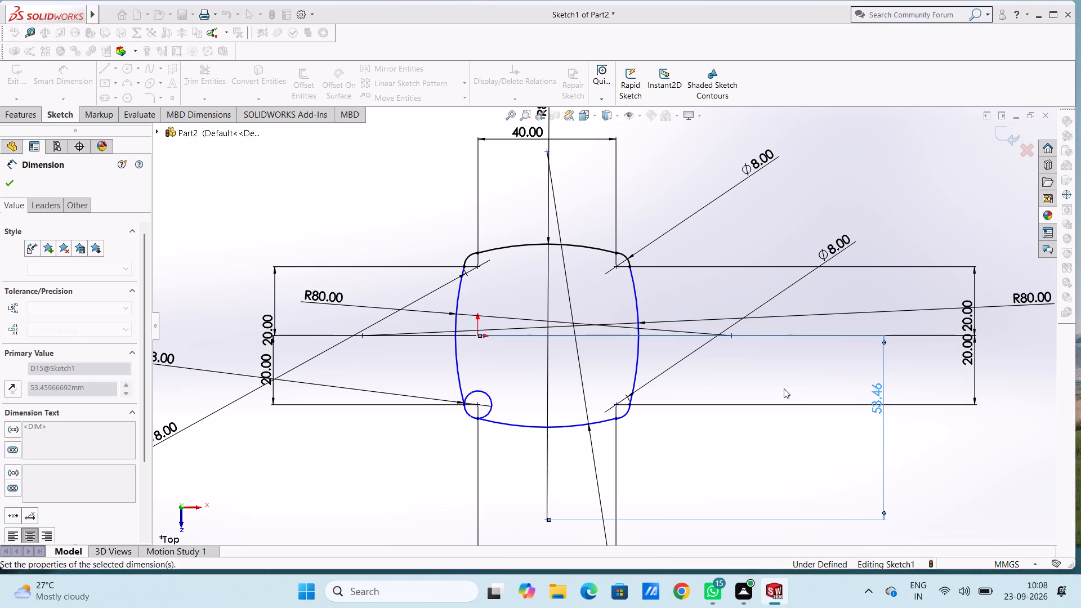
{"action": "left_click", "coordinate": [783, 388]}
Dimension the vertical distance from the origin to the lower arc's centre, keeping the drawn distance, and end Smart Dimension.
{"action": "left_click", "coordinate": [478, 336]}
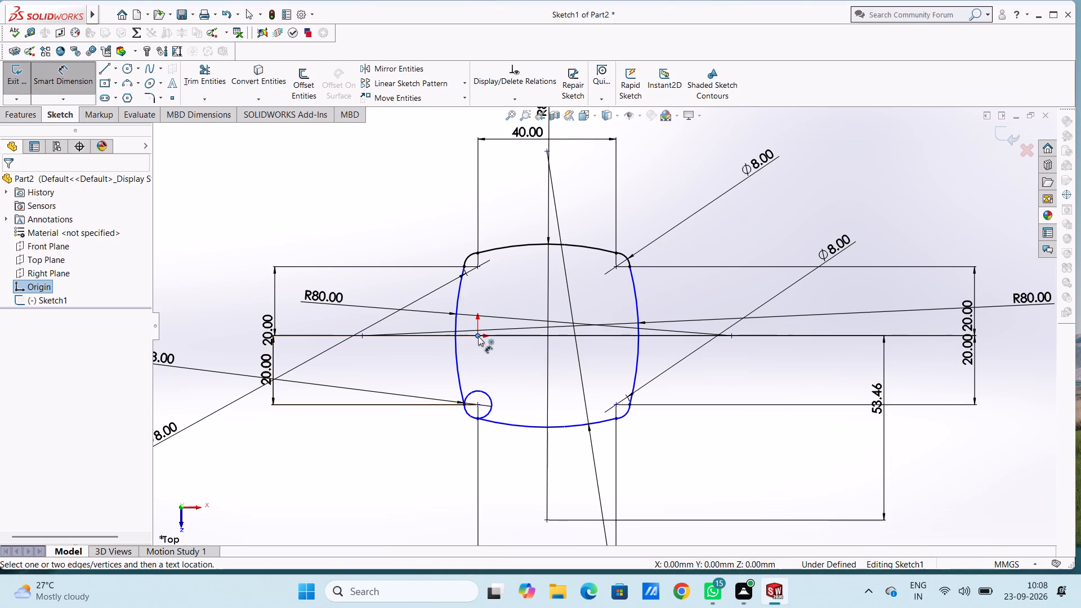
{"action": "left_click", "coordinate": [520, 429]}
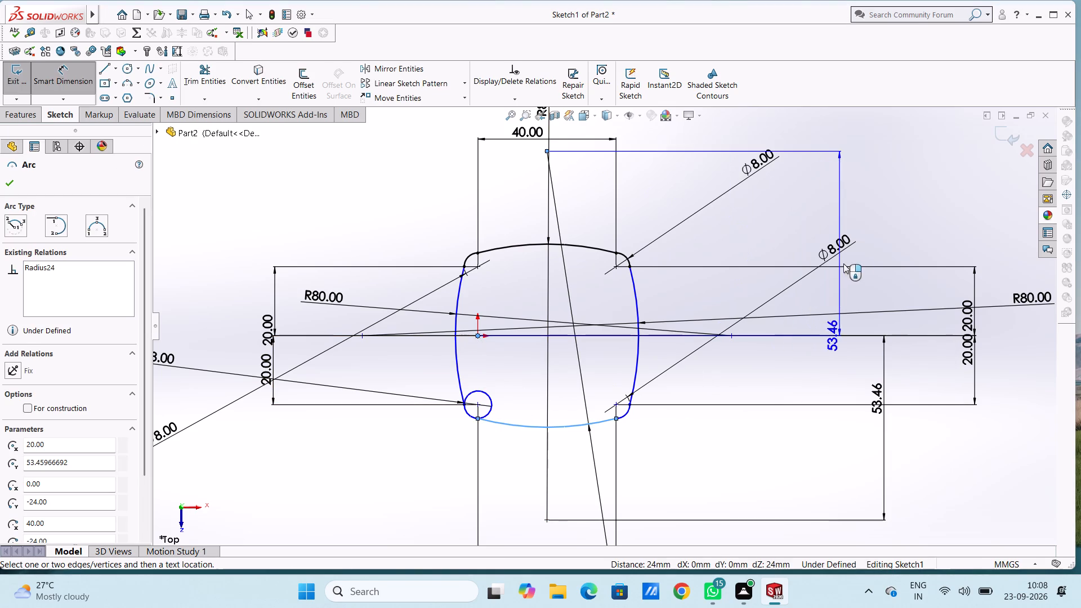
{"action": "left_click", "coordinate": [860, 258]}
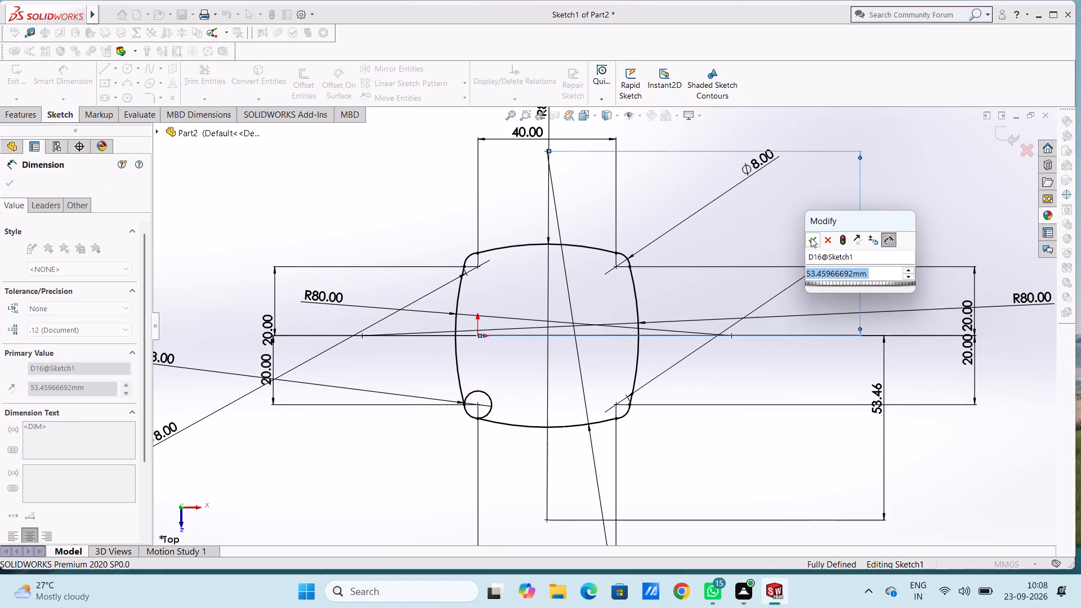
{"action": "left_click", "coordinate": [811, 237]}
{"action": "left_click", "coordinate": [804, 214]}
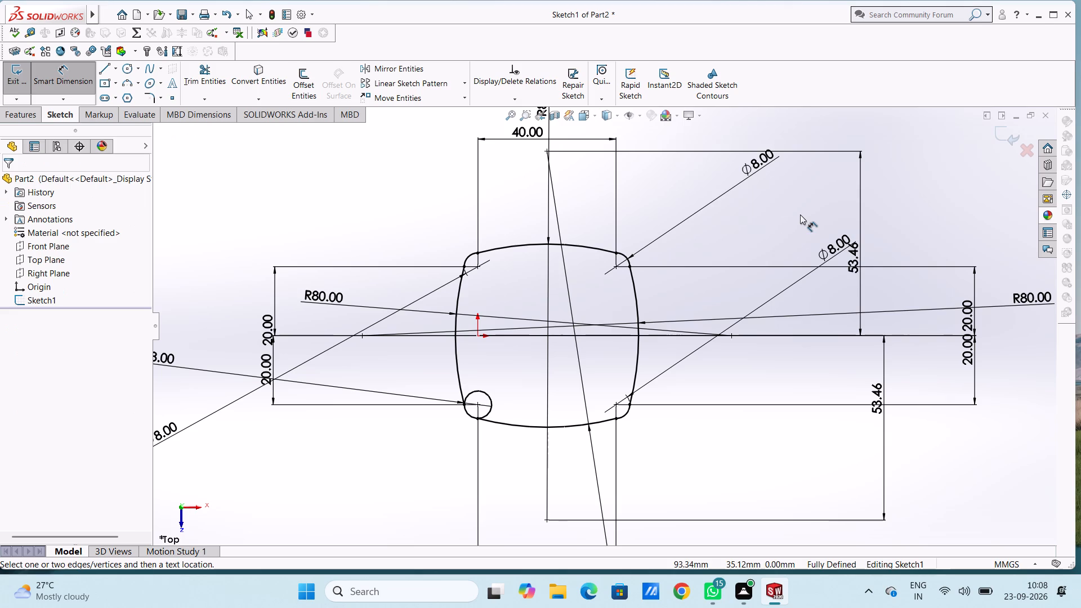
{"action": "key", "text": "Escape"}
{"action": "key", "text": "Escape"}
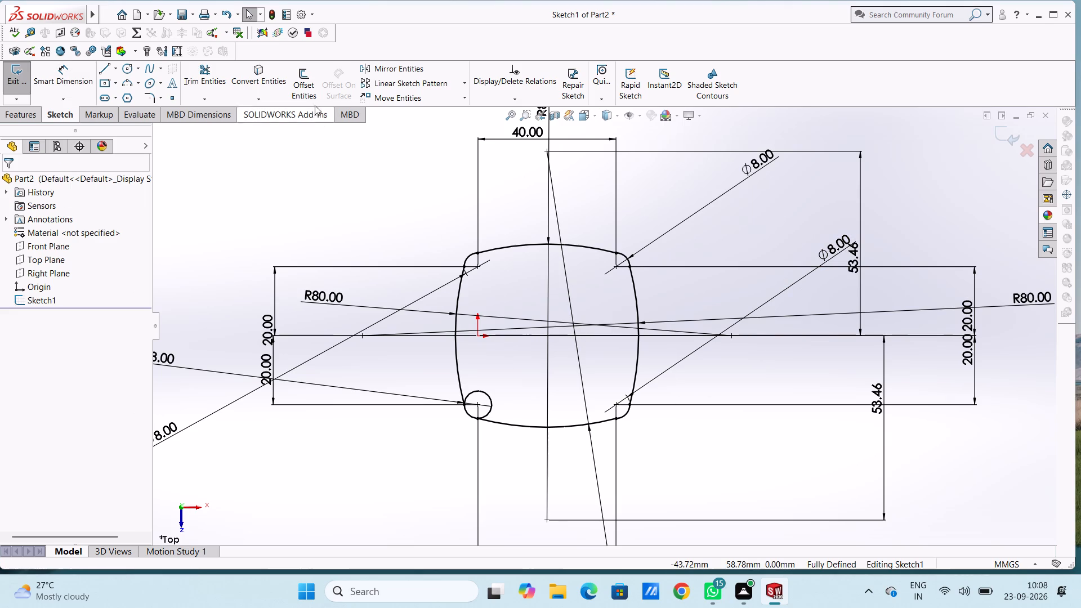
Trim away the inner portion of the lower-left circle so only its outer corner arc remains, and end Trim.
{"action": "left_click", "coordinate": [193, 77]}
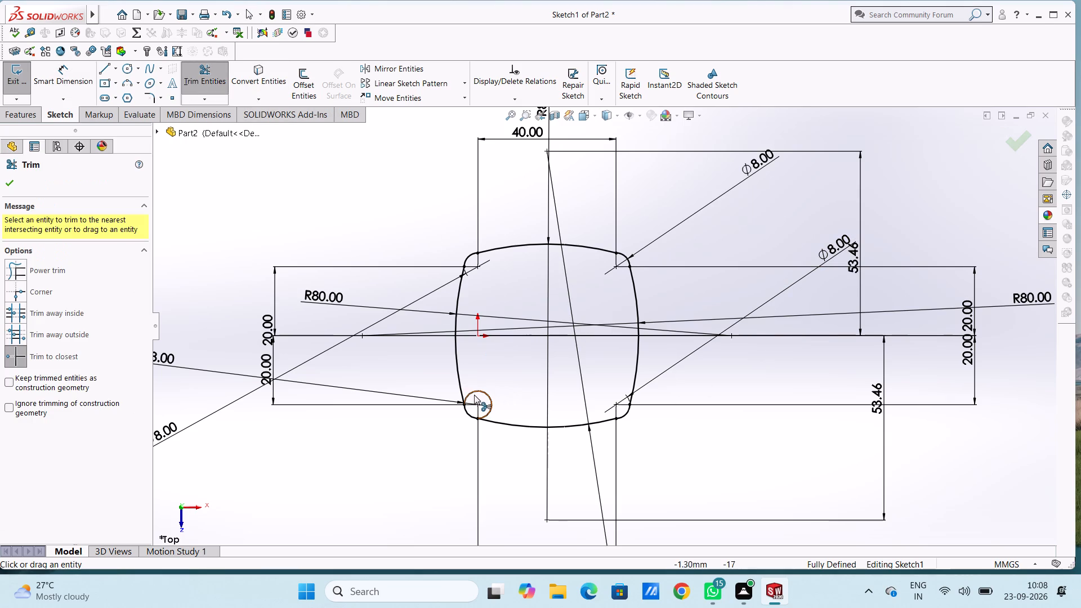
{"action": "left_click", "coordinate": [474, 395]}
{"action": "key", "text": "Escape"}
{"action": "key", "text": "Escape"}
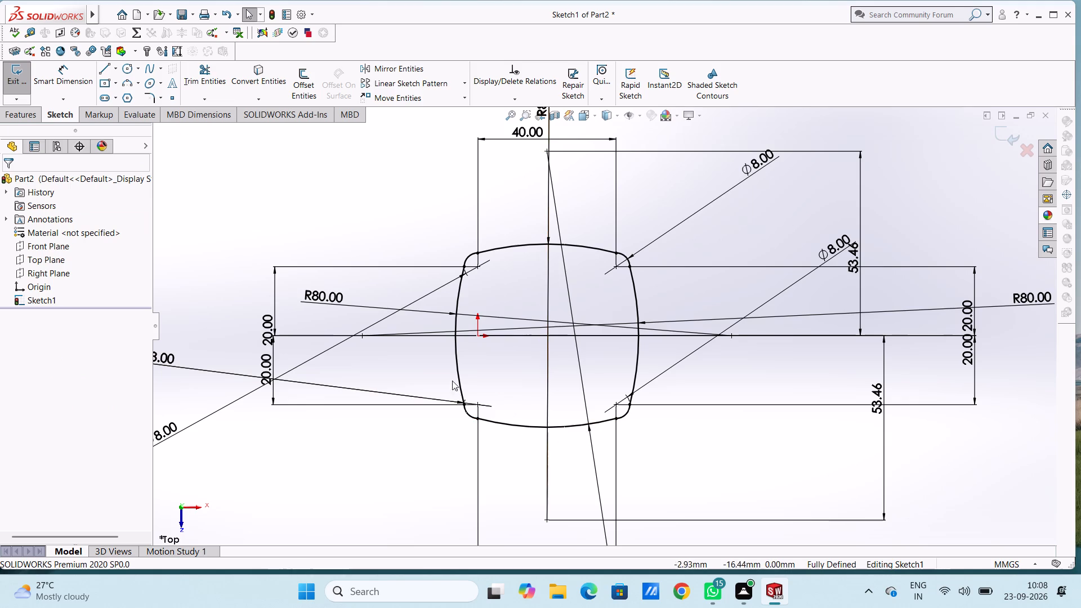
Extrude the closed profile as a blind boss 10 mm deep from the sketch plane.
{"action": "left_click", "coordinate": [24, 115]}
{"action": "left_click", "coordinate": [19, 75]}
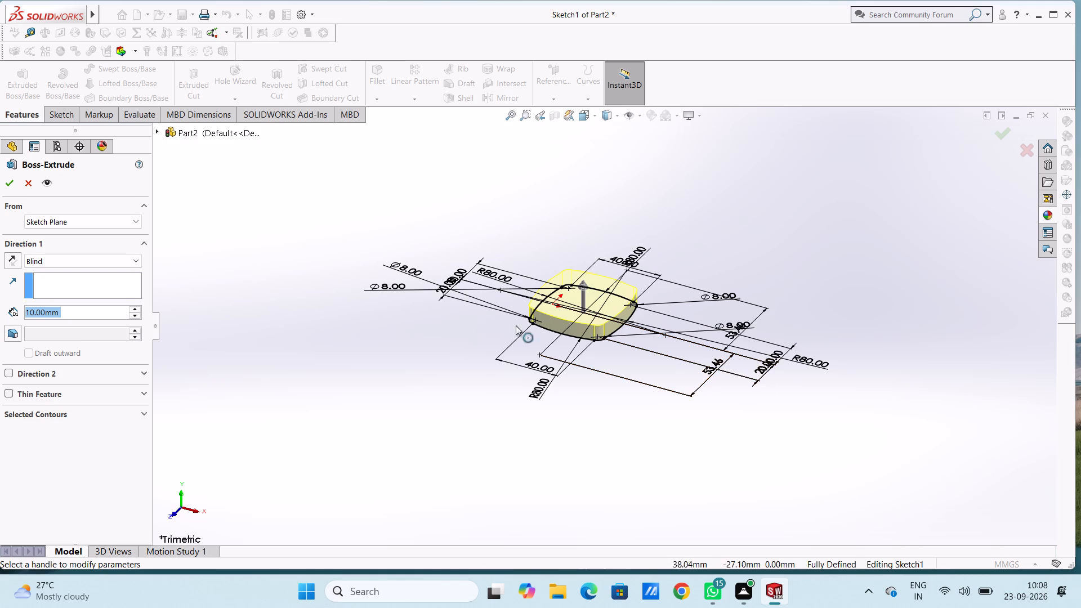
{"action": "left_click", "coordinate": [8, 186]}
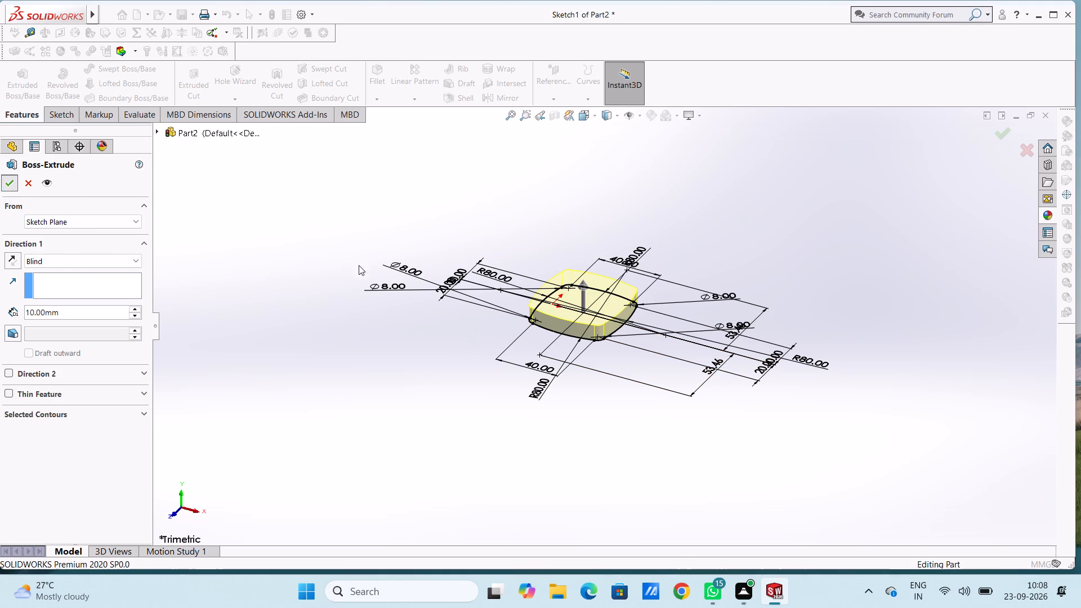
{"action": "left_click", "coordinate": [379, 258]}
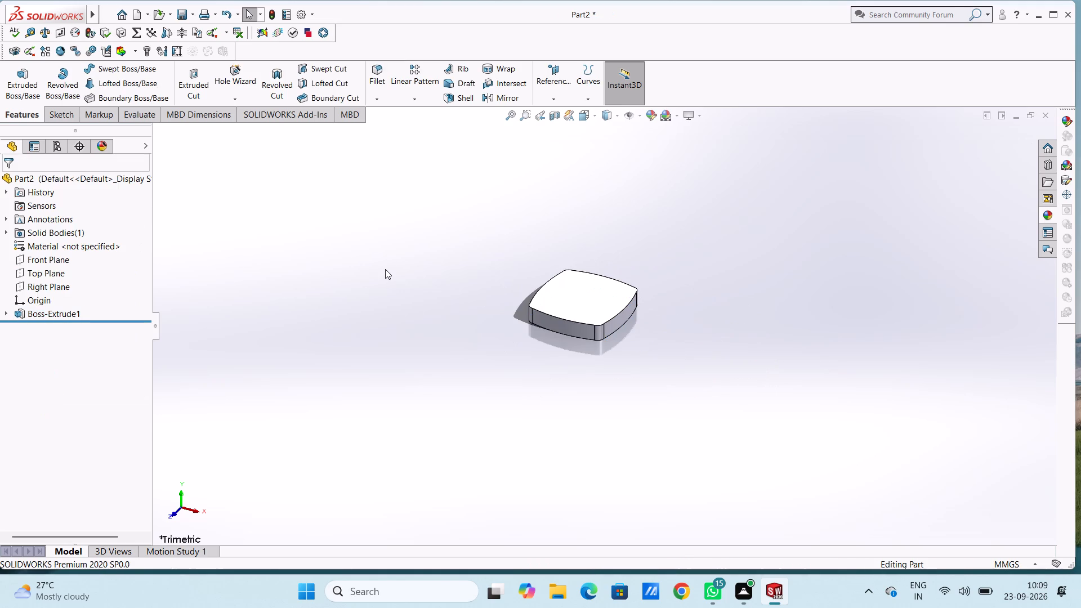
Start a sketch on the body's top face and draw 4 mm radius circles centred on the upper-right and lower-right corner arcs.
{"action": "key", "text": "ctrl+5"}
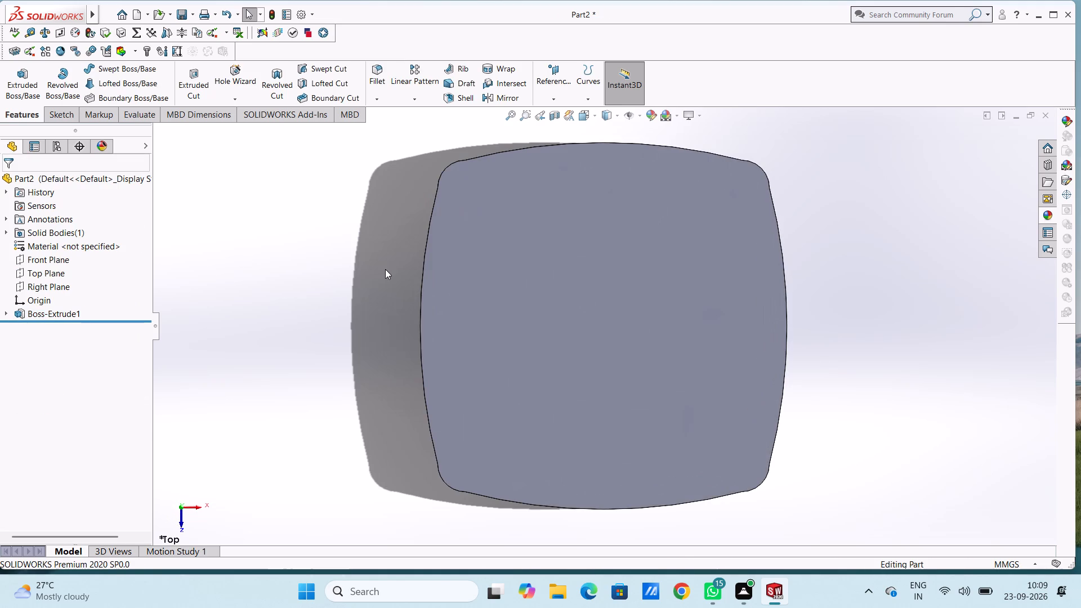
{"action": "scroll", "coordinate": [617, 264], "scroll_direction": "up", "scroll_amount": 1}
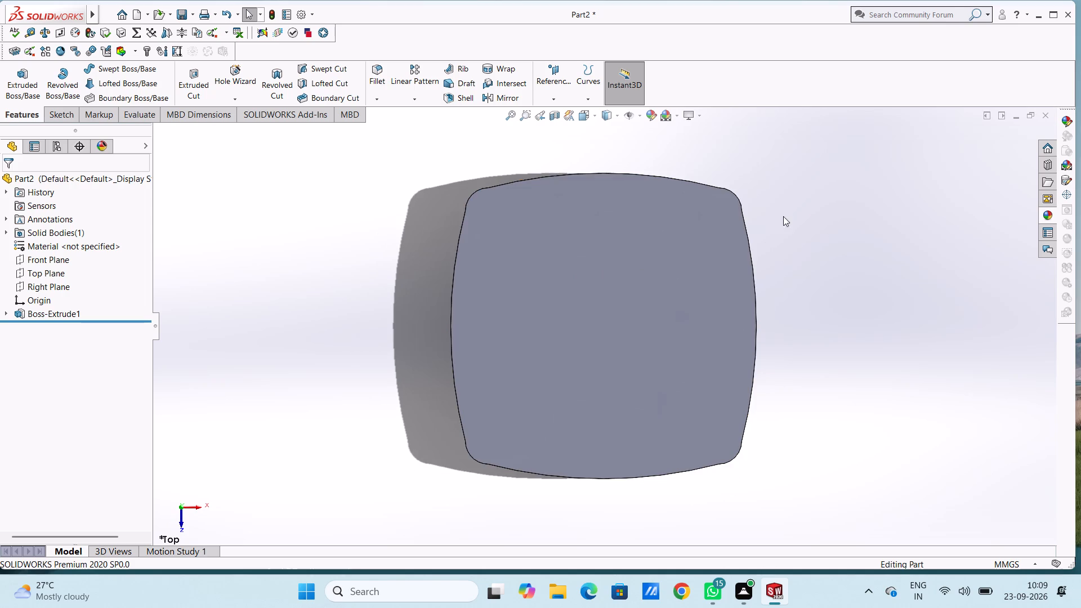
{"action": "left_click", "coordinate": [672, 279]}
{"action": "left_click", "coordinate": [721, 243]}
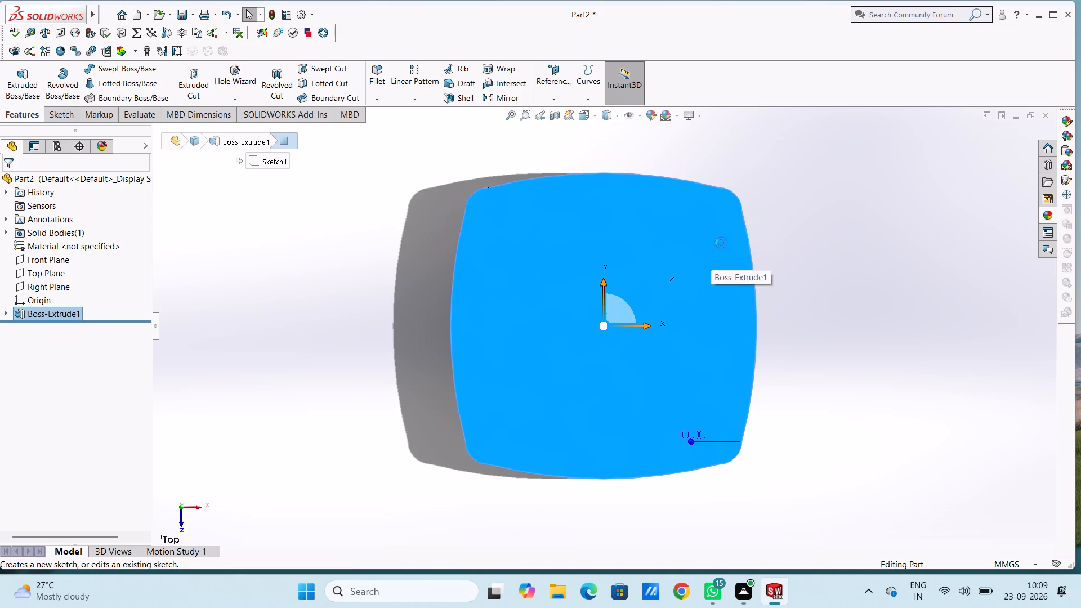
{"action": "left_click", "coordinate": [861, 138]}
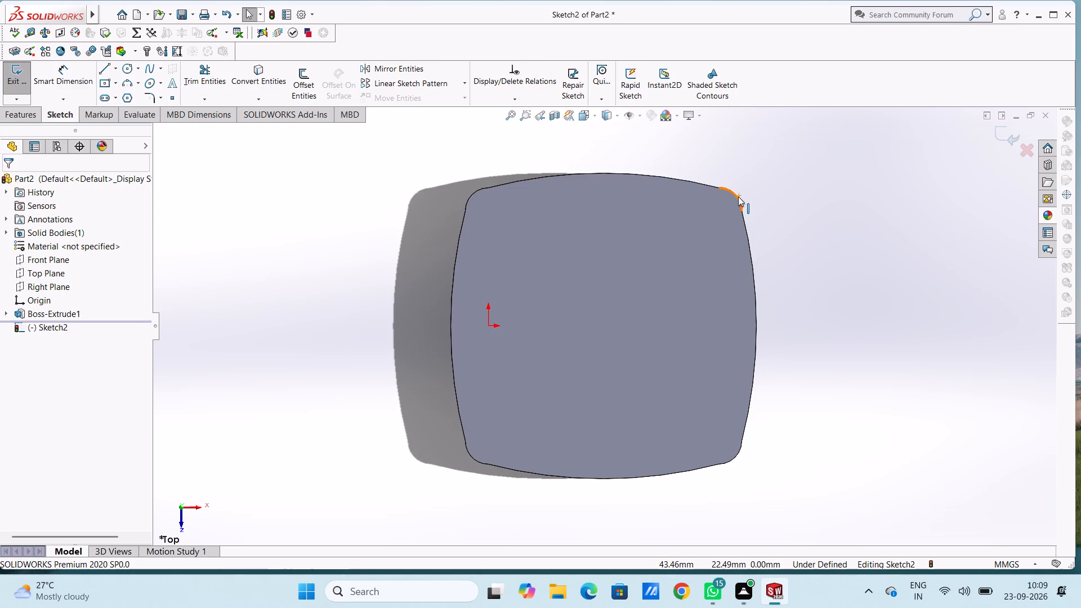
{"action": "left_click", "coordinate": [123, 71]}
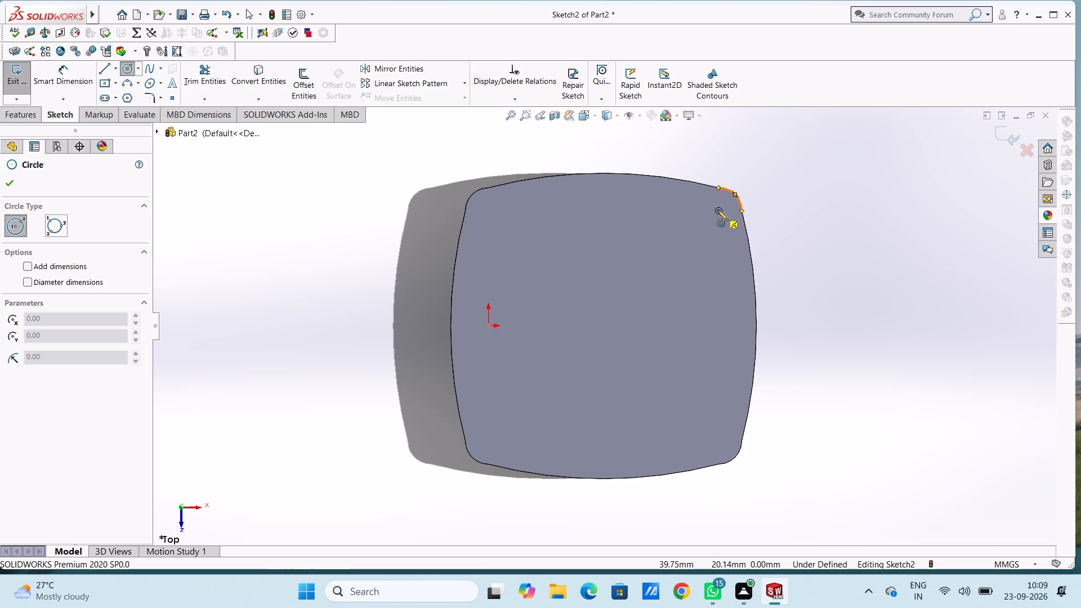
{"action": "left_click", "coordinate": [717, 210]}
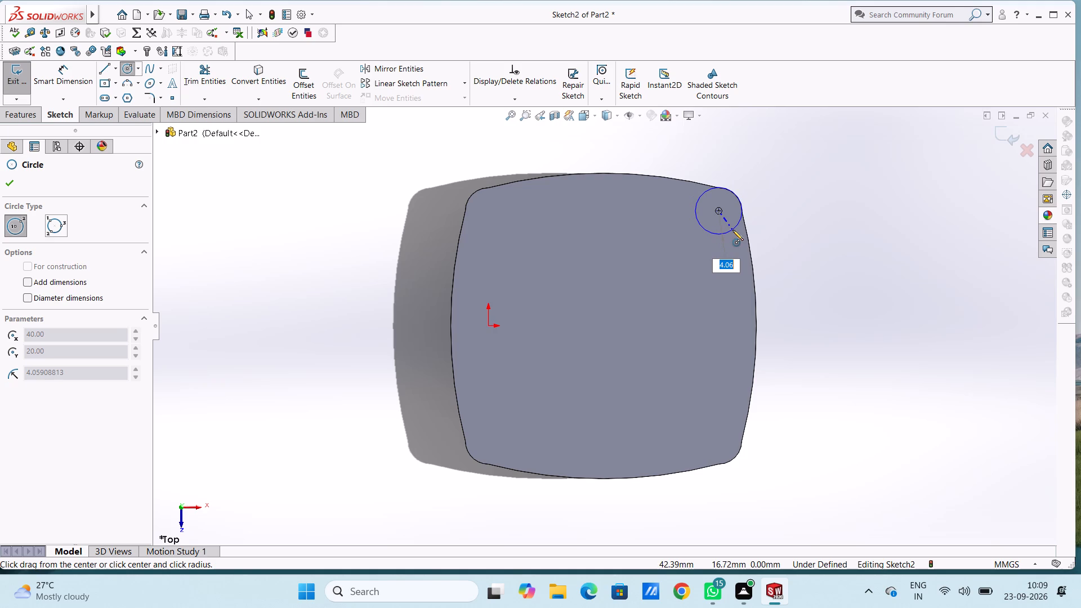
{"action": "key", "text": "4"}
{"action": "key", "text": "Return"}
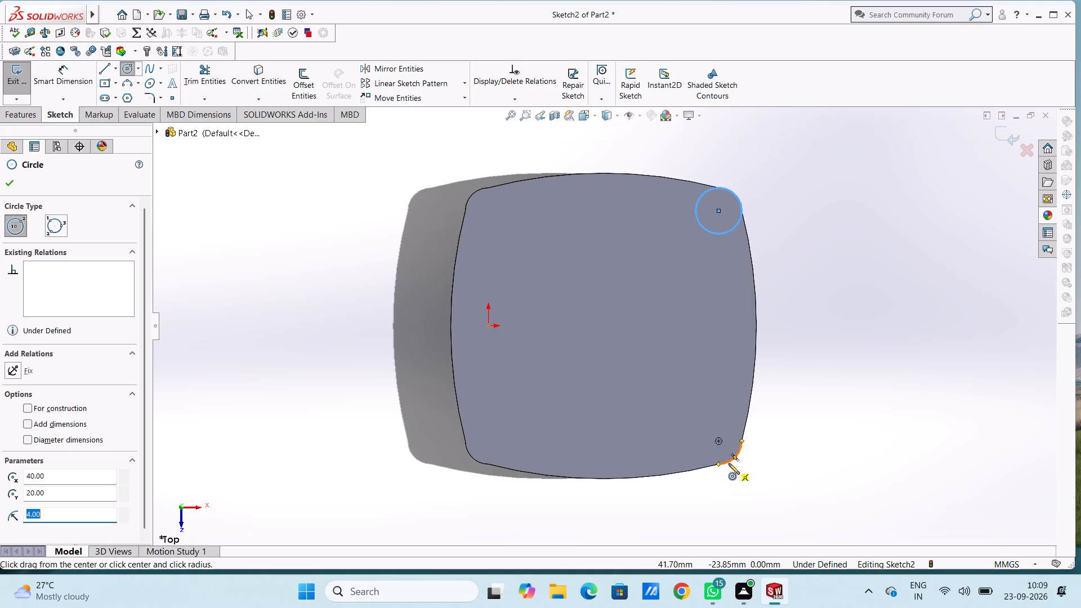
{"action": "left_click", "coordinate": [717, 441]}
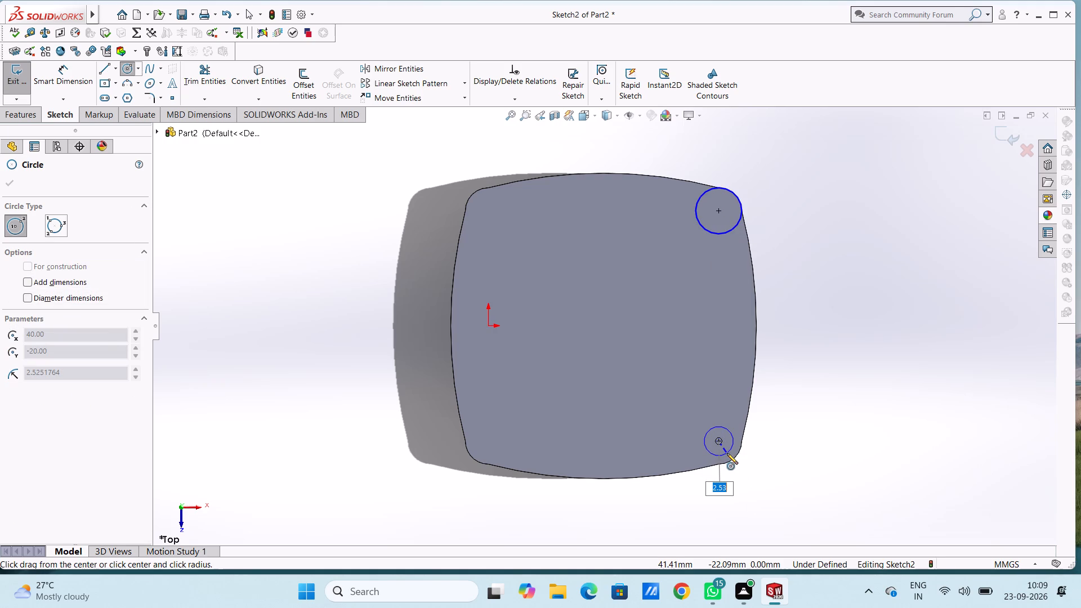
{"action": "key", "text": "4"}
{"action": "key", "text": "Return"}
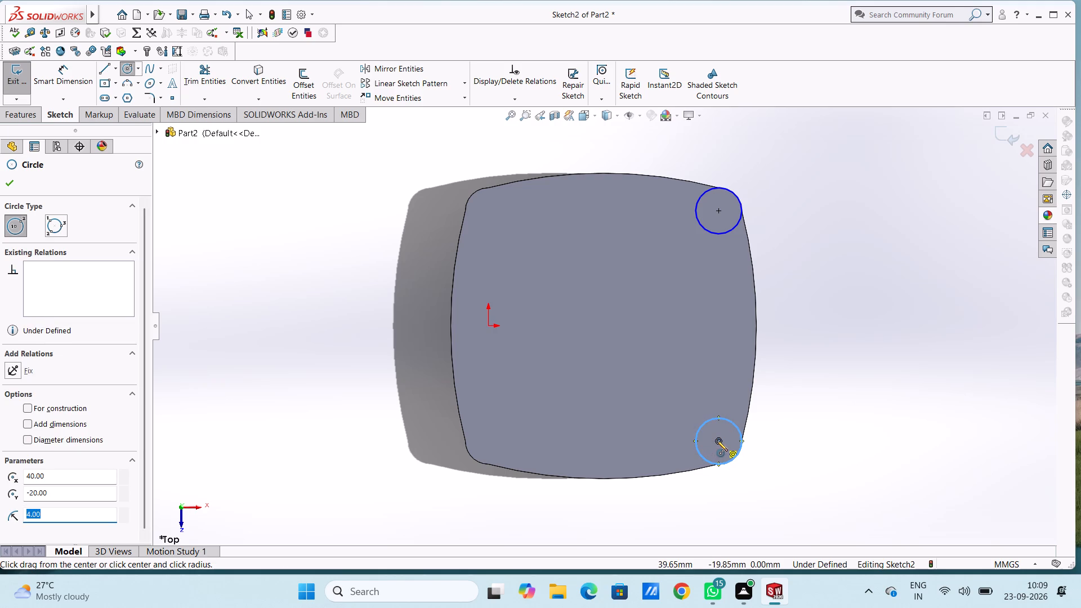
Draw concentric inner circles of radius 2.5 mm at the lower-right corner and 2 mm at the upper-right corner.
{"action": "left_click", "coordinate": [717, 440]}
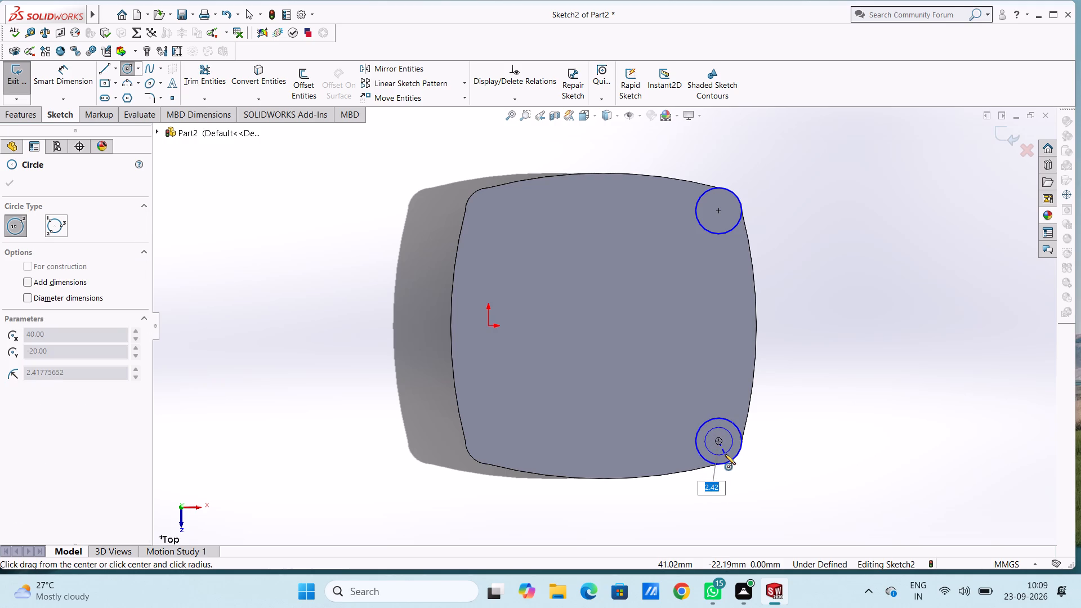
{"action": "type", "text": "2.5"}
{"action": "key", "text": "Return"}
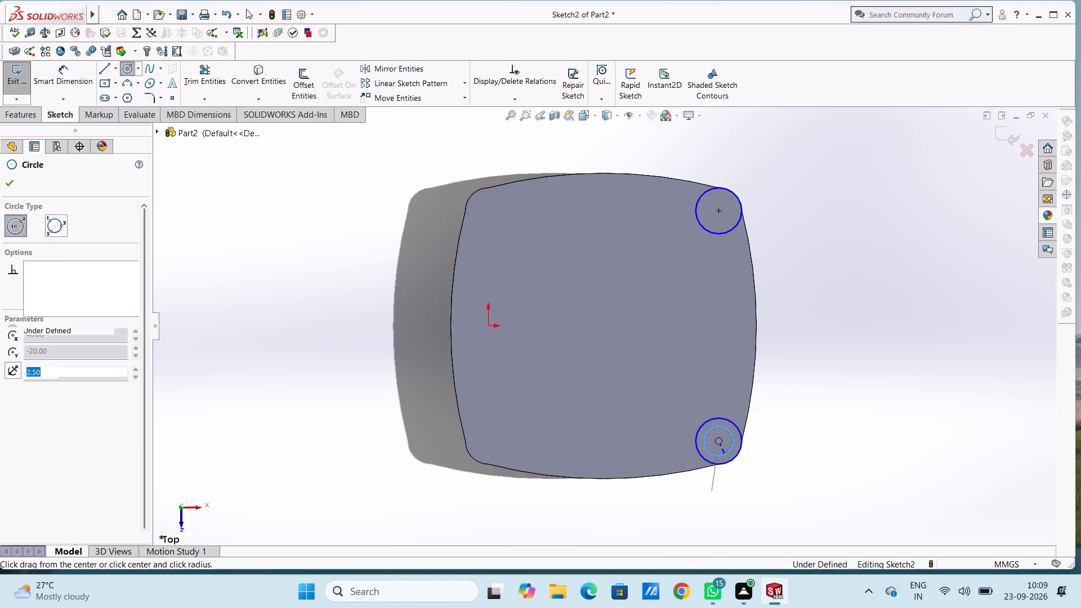
{"action": "left_click", "coordinate": [717, 212]}
{"action": "key", "text": "2"}
{"action": "key", "text": "Return"}
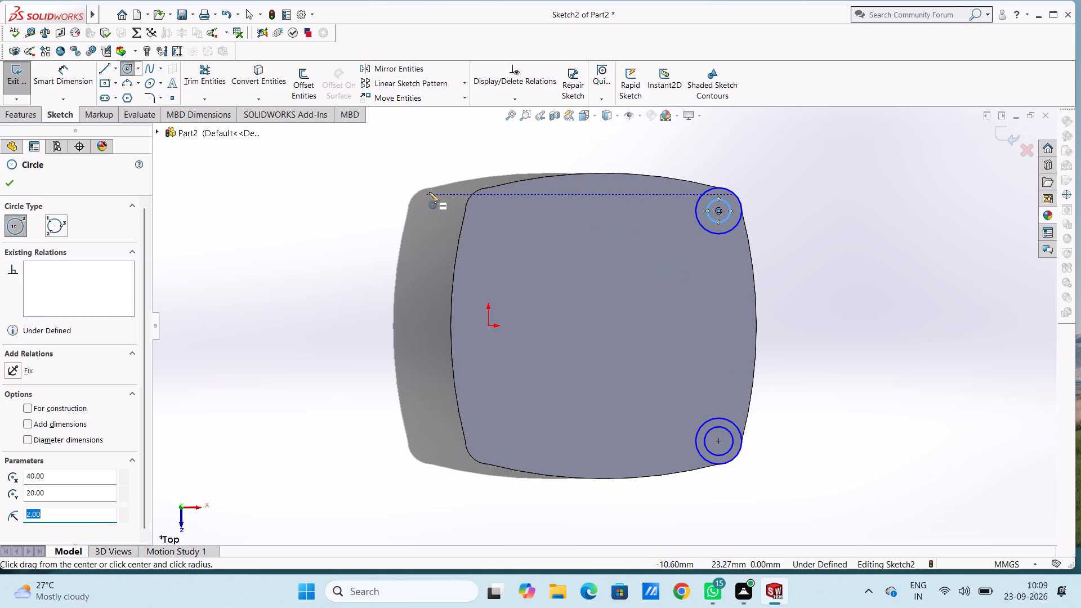
Draw concentric circles of 4 mm and 2 mm radius centred on the upper-left corner arc.
{"action": "left_click", "coordinate": [488, 209]}
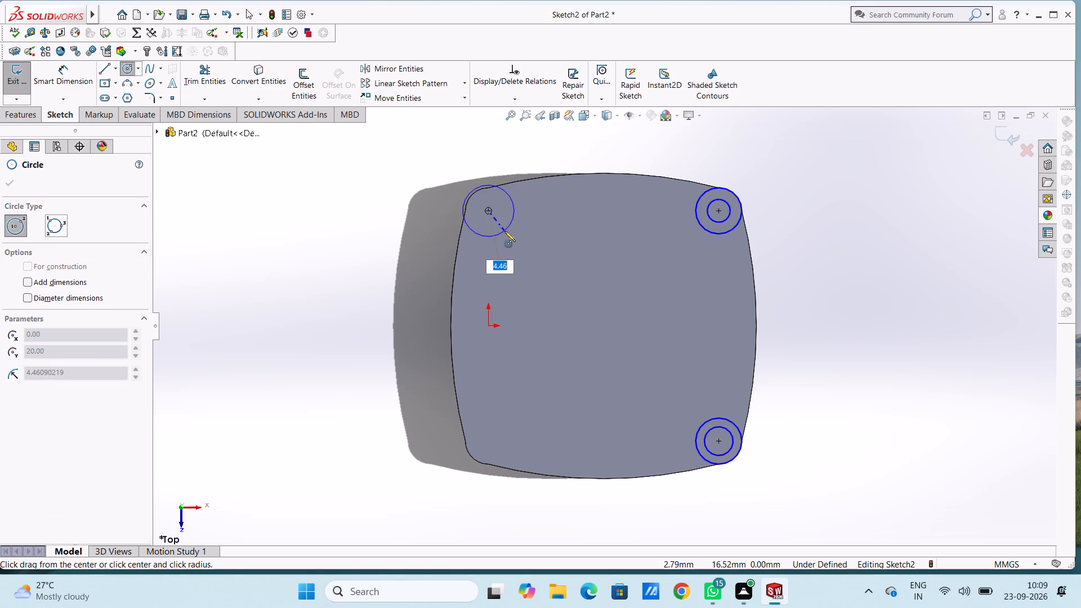
{"action": "key", "text": "4"}
{"action": "key", "text": "Return"}
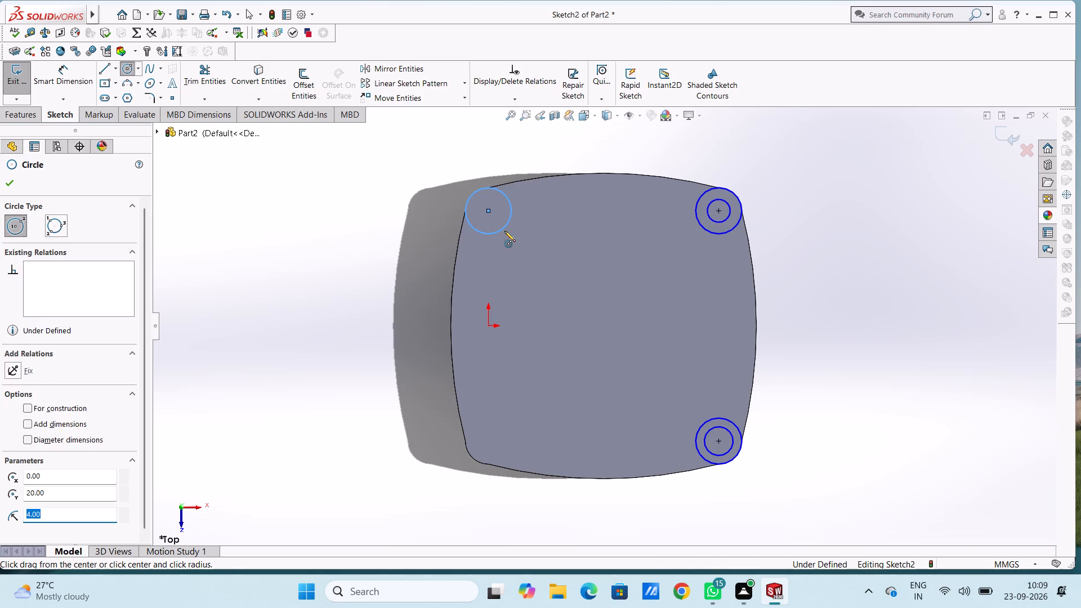
{"action": "left_click", "coordinate": [489, 209]}
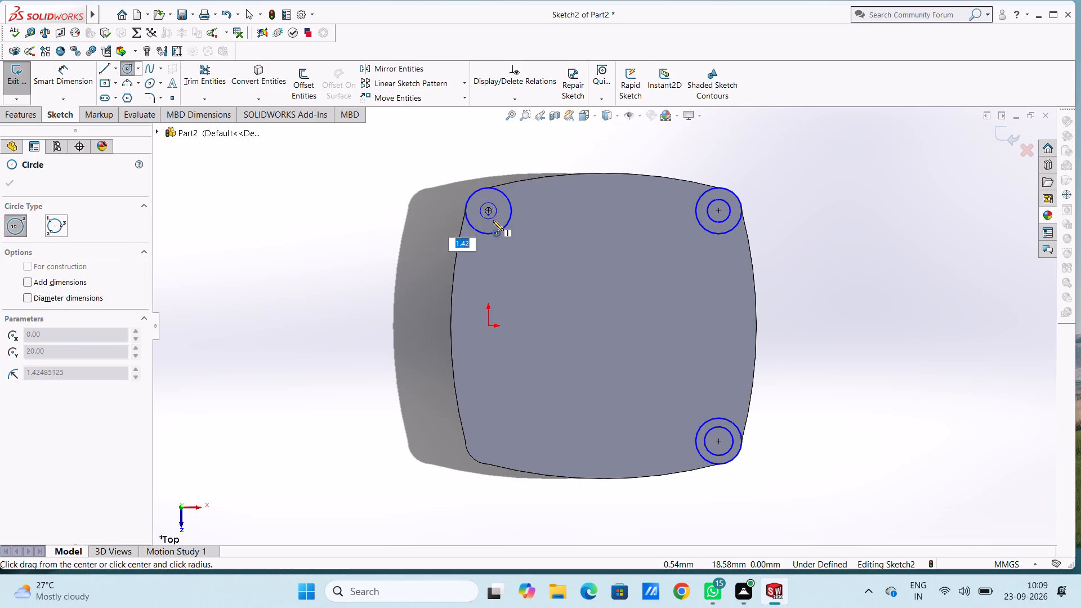
{"action": "key", "text": "2"}
{"action": "key", "text": "Return"}
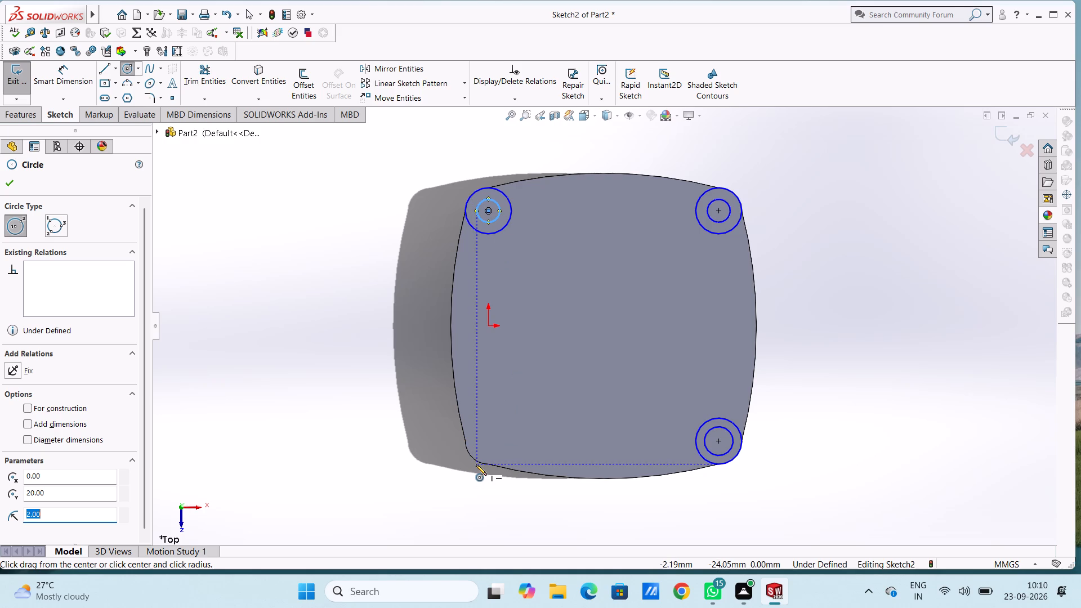
Draw concentric circles of 4 mm and 2 mm radius centred on the lower-left corner arc, and end the Circle tool.
{"action": "left_click", "coordinate": [488, 439]}
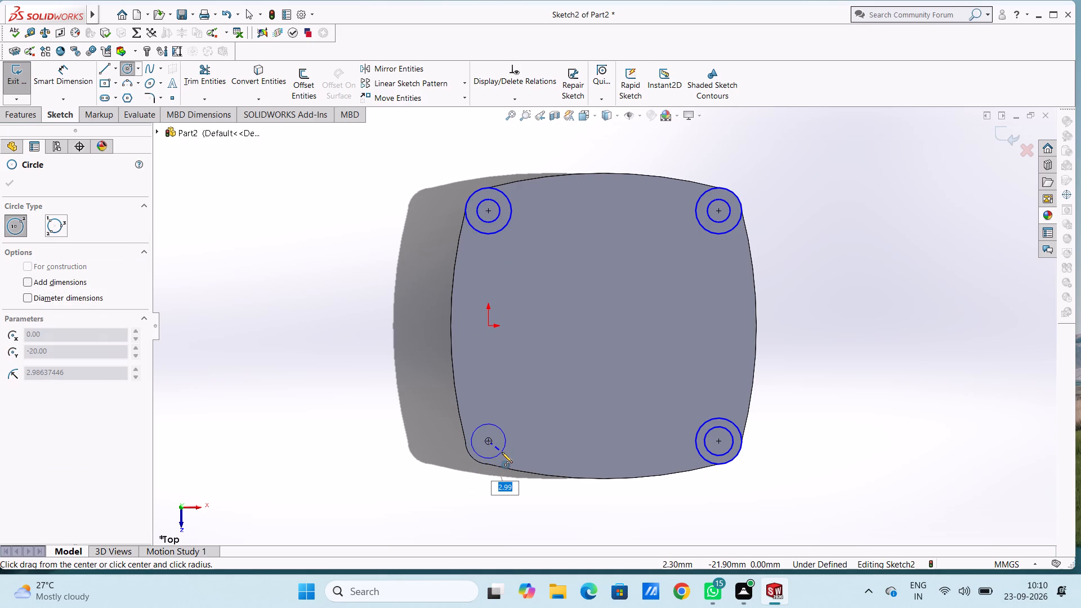
{"action": "key", "text": "4"}
{"action": "key", "text": "Return"}
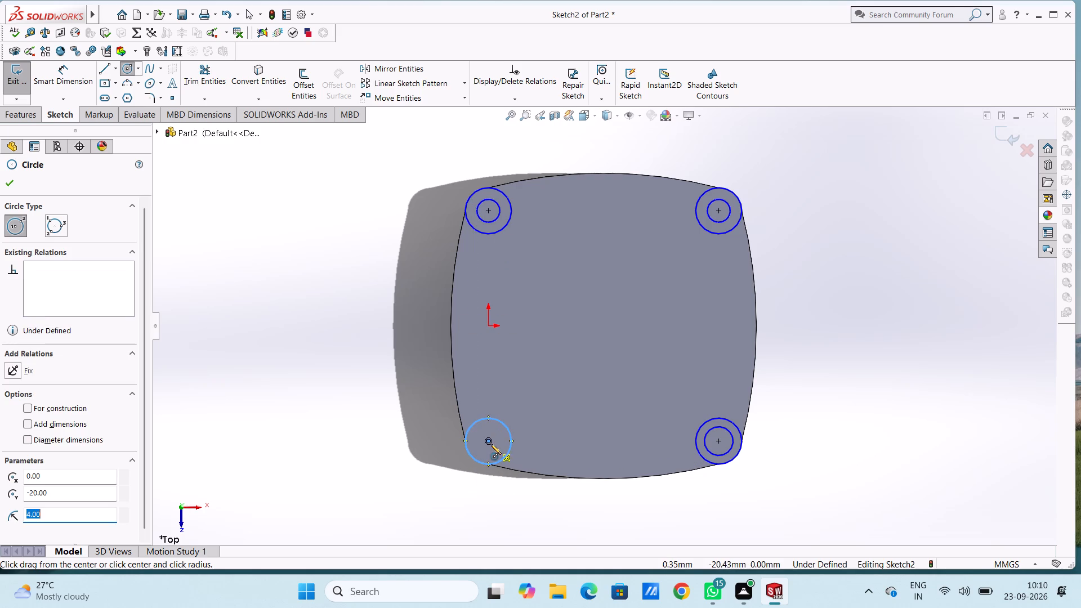
{"action": "left_click", "coordinate": [489, 440]}
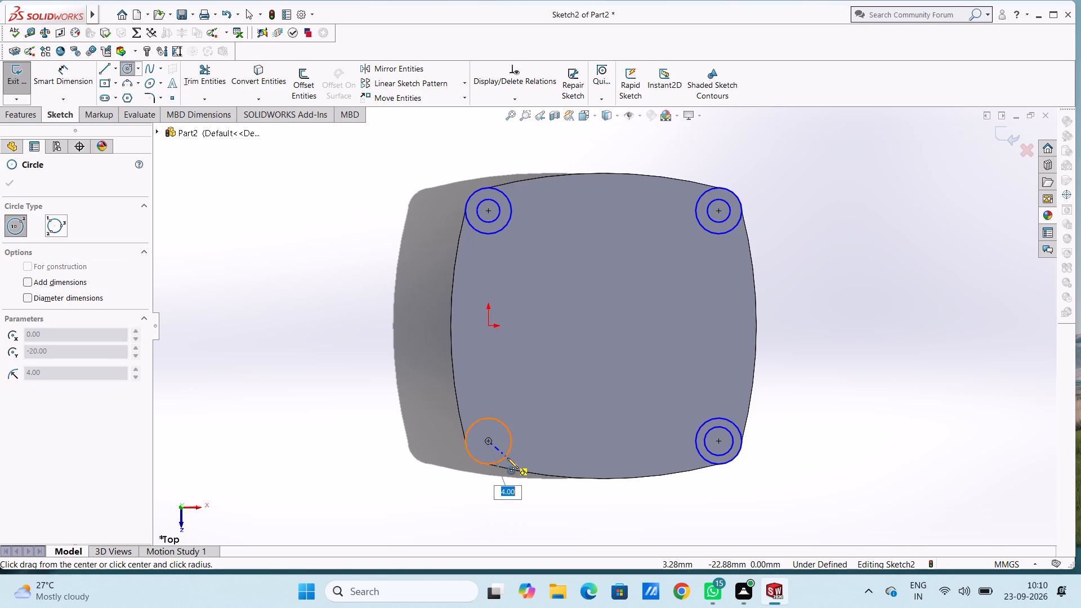
{"action": "key", "text": "2"}
{"action": "key", "text": "Return"}
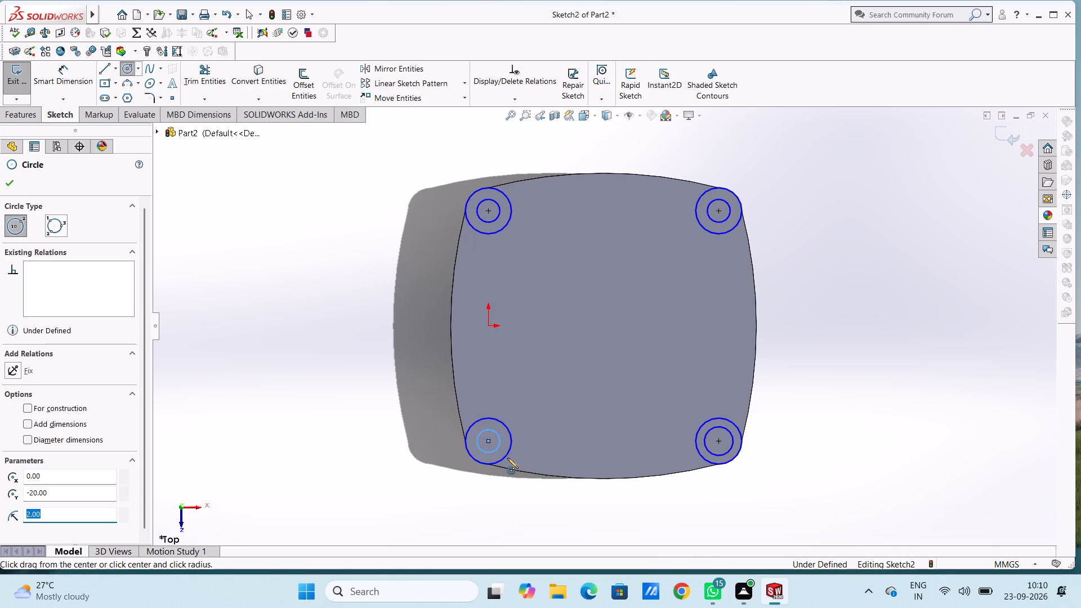
{"action": "key", "text": "Escape"}
{"action": "key", "text": "Escape"}
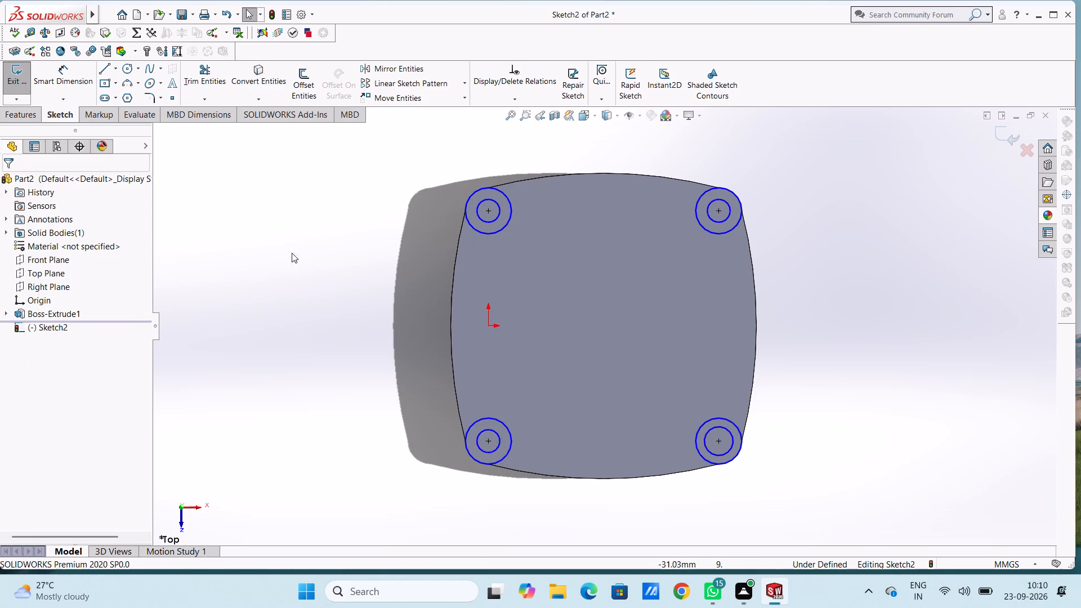
Add diameter dimensions to the upper-left corner's outer and inner circles, keeping their drawn sizes.
{"action": "left_click", "coordinate": [63, 74]}
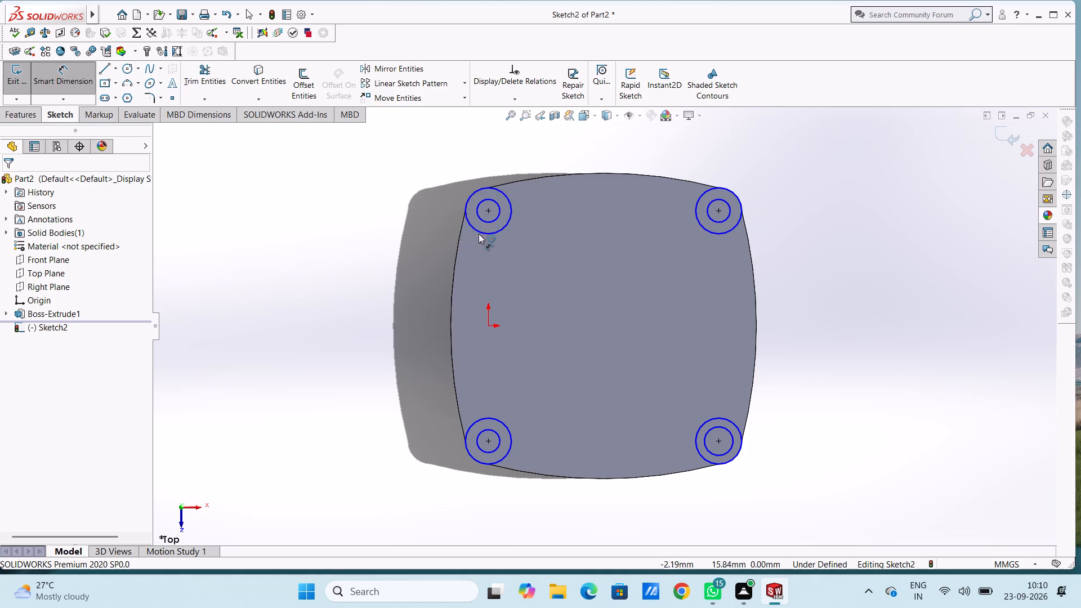
{"action": "left_click", "coordinate": [480, 231]}
{"action": "left_click", "coordinate": [300, 388]}
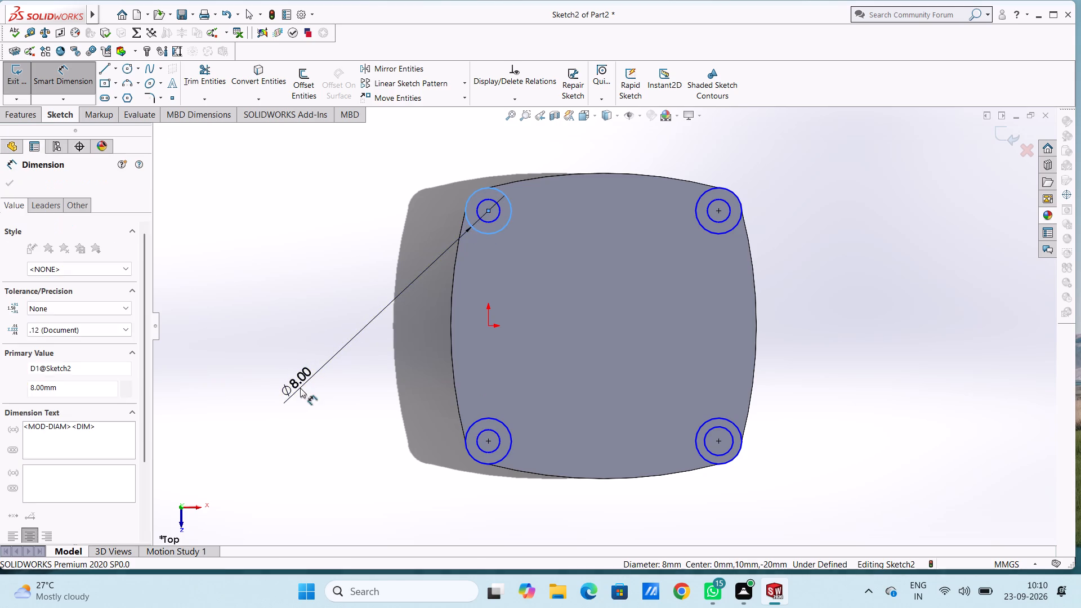
{"action": "left_click", "coordinate": [251, 370]}
{"action": "left_click", "coordinate": [258, 298]}
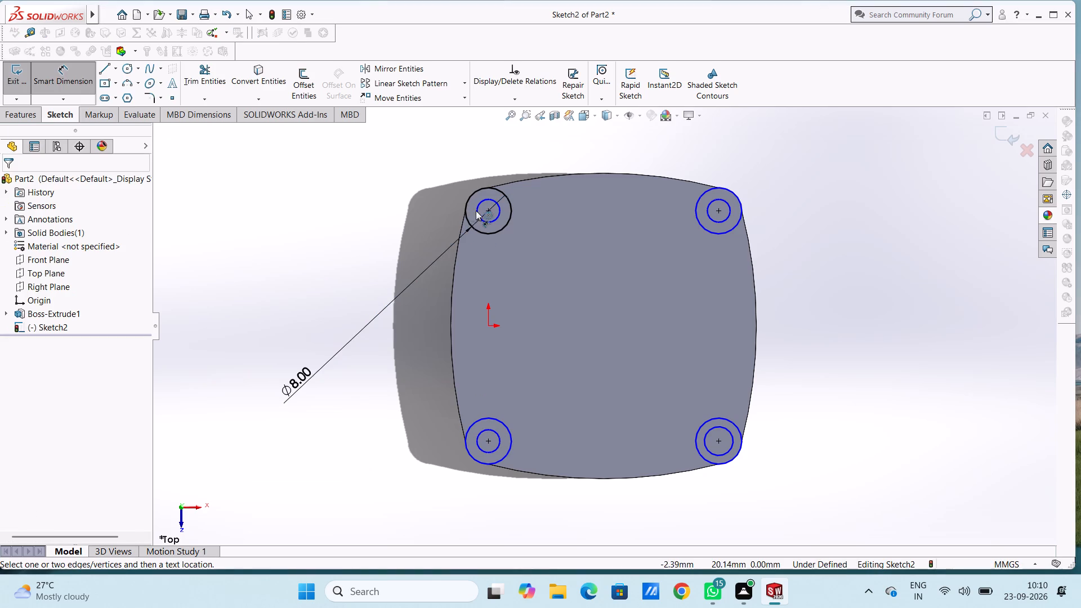
{"action": "left_click", "coordinate": [488, 220]}
{"action": "left_click", "coordinate": [950, 390]}
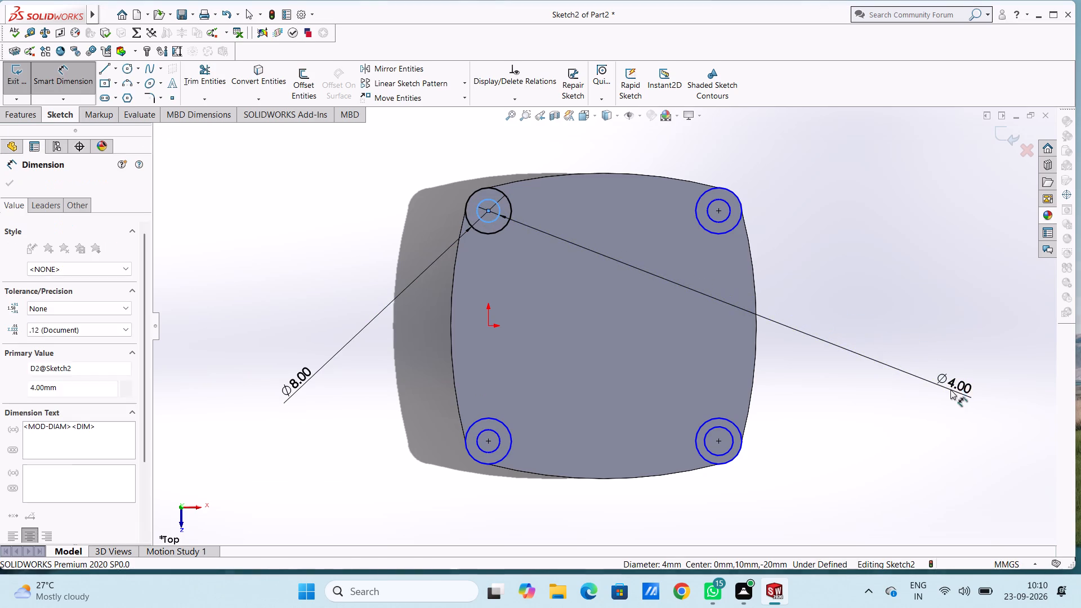
{"action": "left_click", "coordinate": [904, 373]}
{"action": "left_click", "coordinate": [896, 292]}
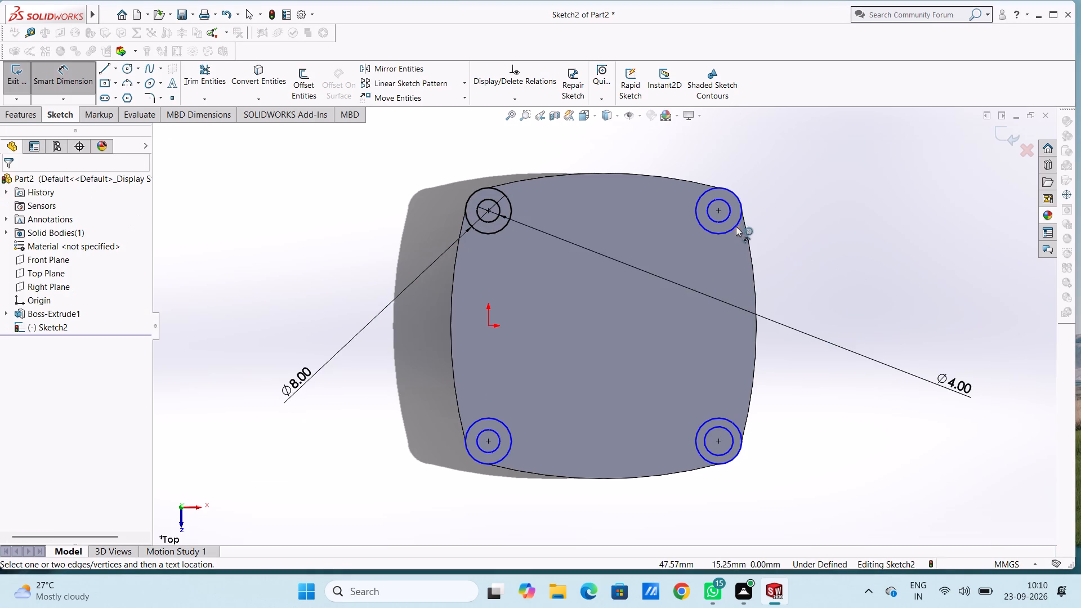
Add diameter dimensions to the upper-right corner's outer and inner circles, keeping their drawn sizes.
{"action": "left_click", "coordinate": [734, 225]}
{"action": "left_click", "coordinate": [912, 223]}
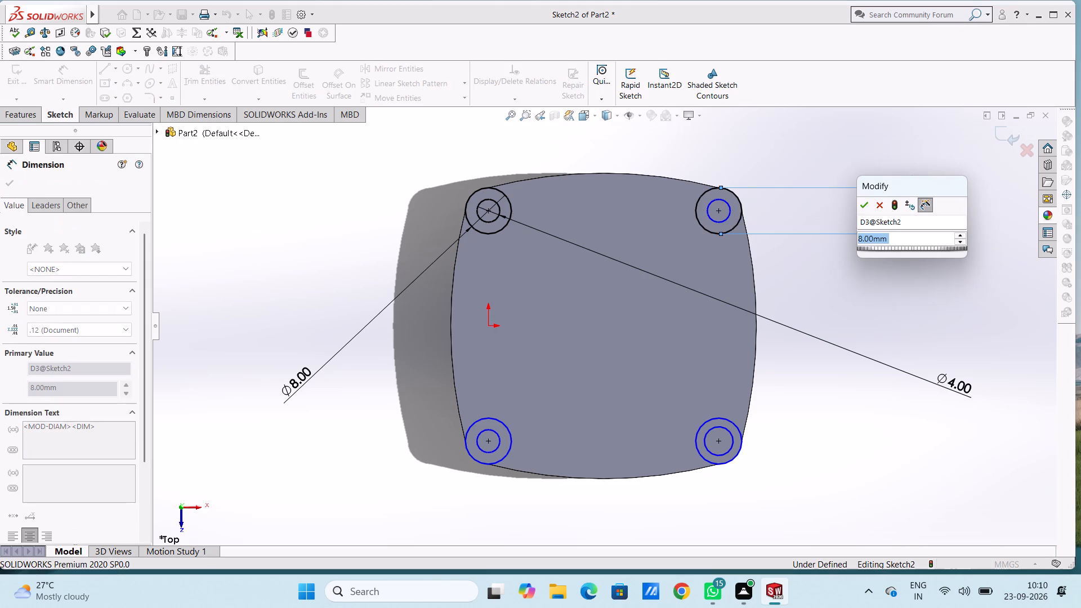
{"action": "left_click", "coordinate": [867, 203]}
{"action": "left_click", "coordinate": [850, 153]}
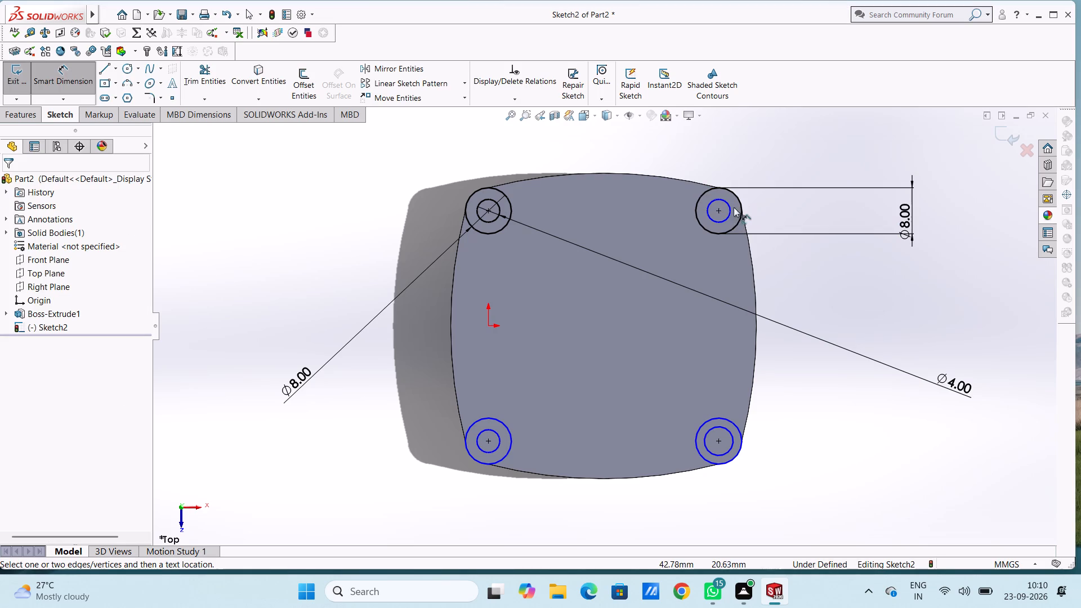
{"action": "left_click", "coordinate": [727, 209]}
{"action": "left_click", "coordinate": [905, 123]}
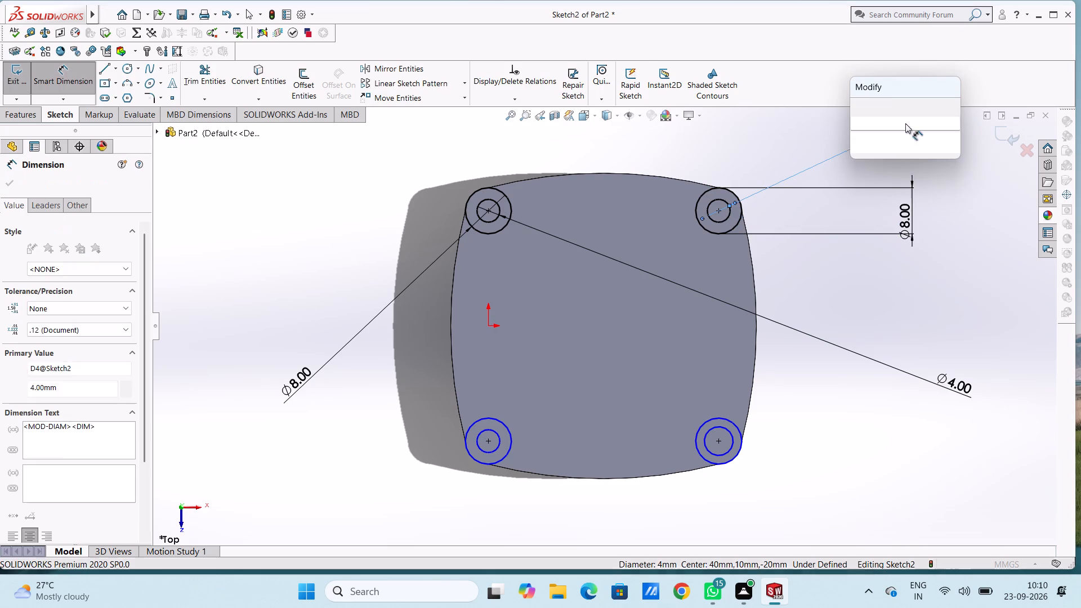
{"action": "left_click", "coordinate": [860, 108]}
{"action": "left_click", "coordinate": [815, 128]}
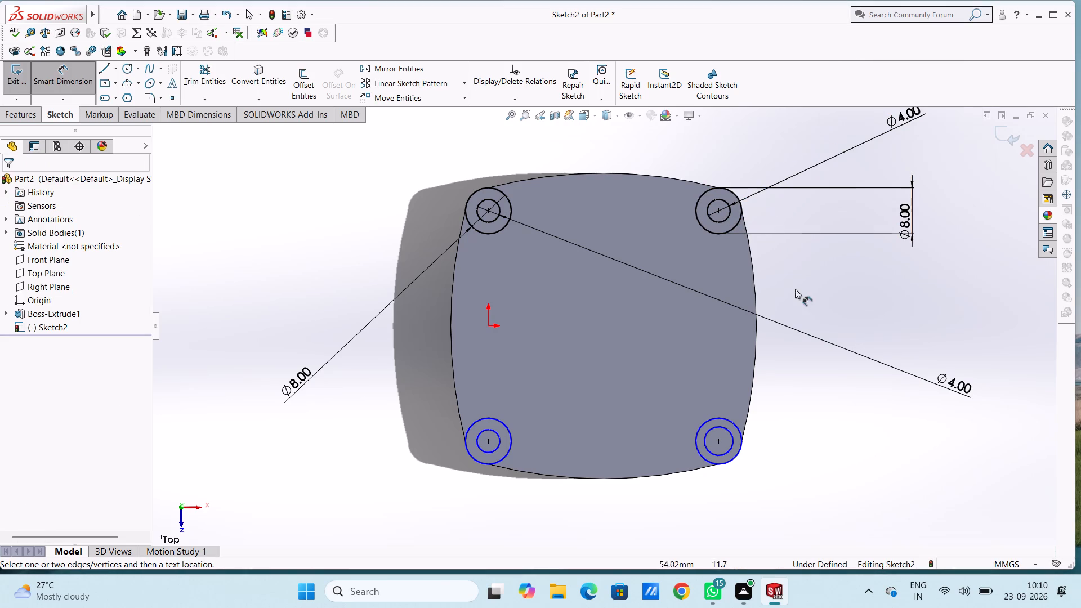
Add diameter dimensions to the lower-right corner's outer and inner circles, keeping their drawn sizes.
{"action": "left_click", "coordinate": [737, 422]}
{"action": "left_click", "coordinate": [940, 320]}
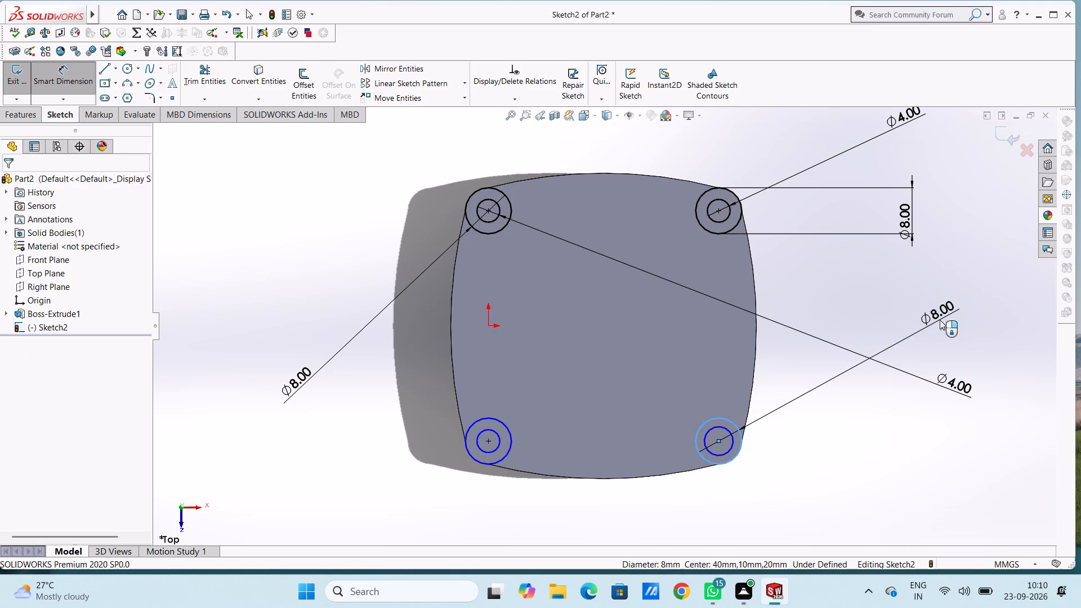
{"action": "left_click", "coordinate": [893, 304]}
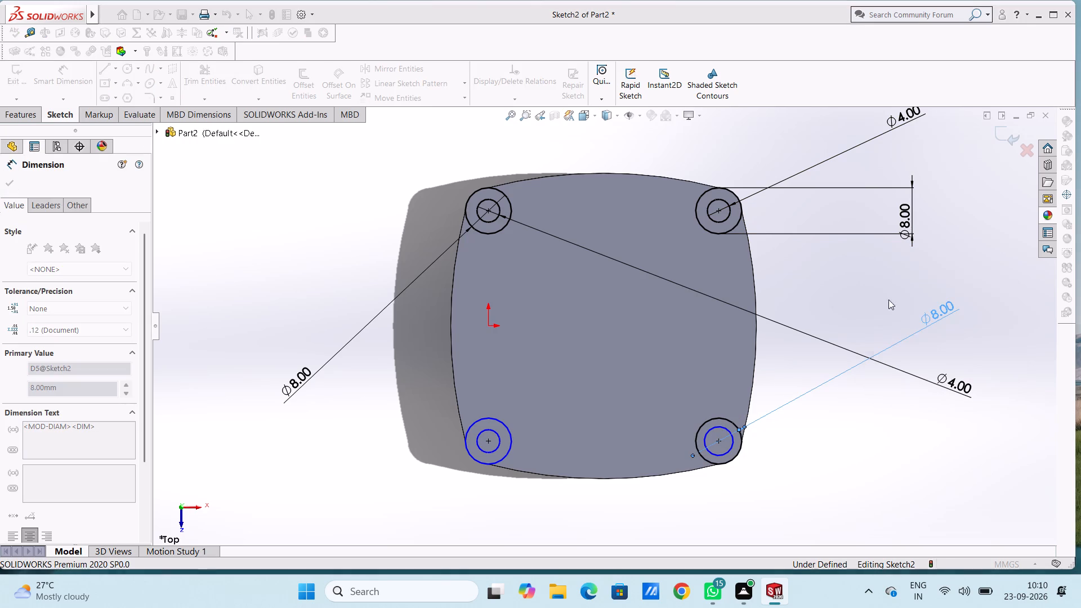
{"action": "left_click", "coordinate": [861, 279]}
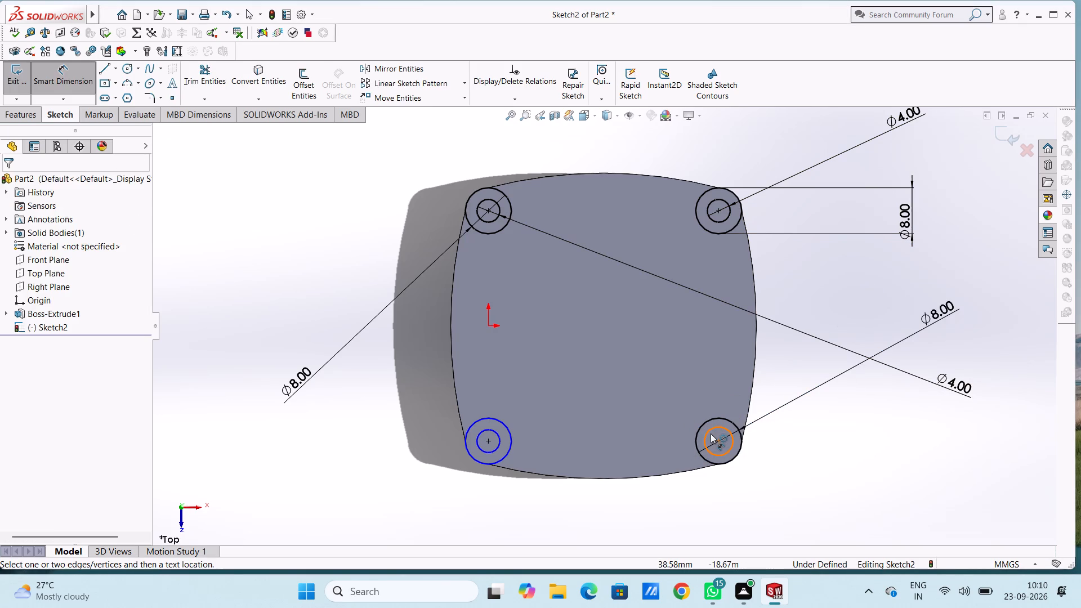
{"action": "left_click", "coordinate": [711, 433]}
{"action": "left_click", "coordinate": [866, 303]}
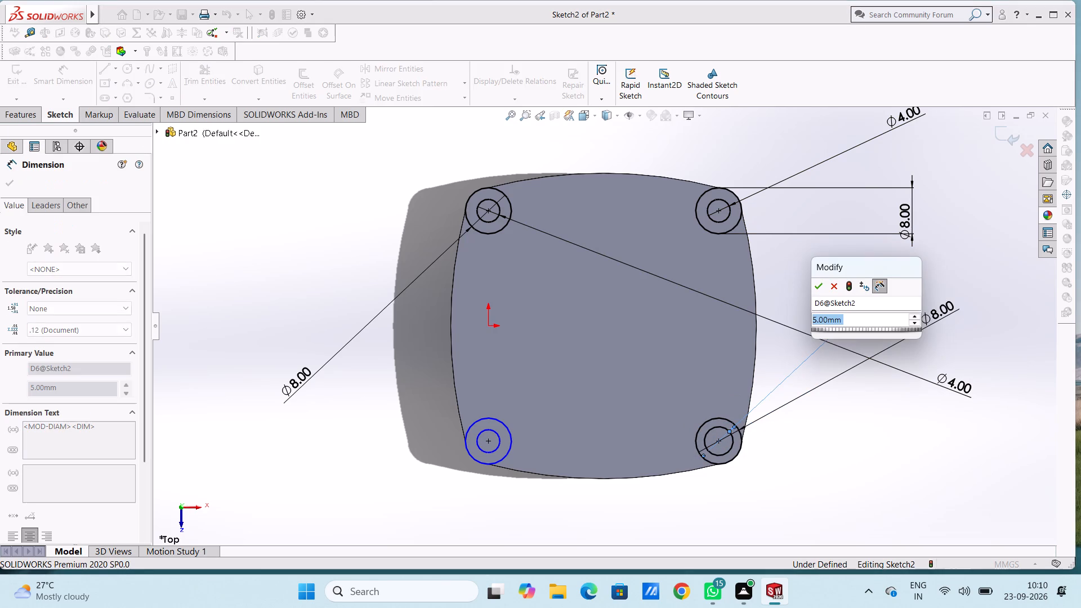
{"action": "left_click", "coordinate": [821, 284]}
{"action": "left_click", "coordinate": [796, 286]}
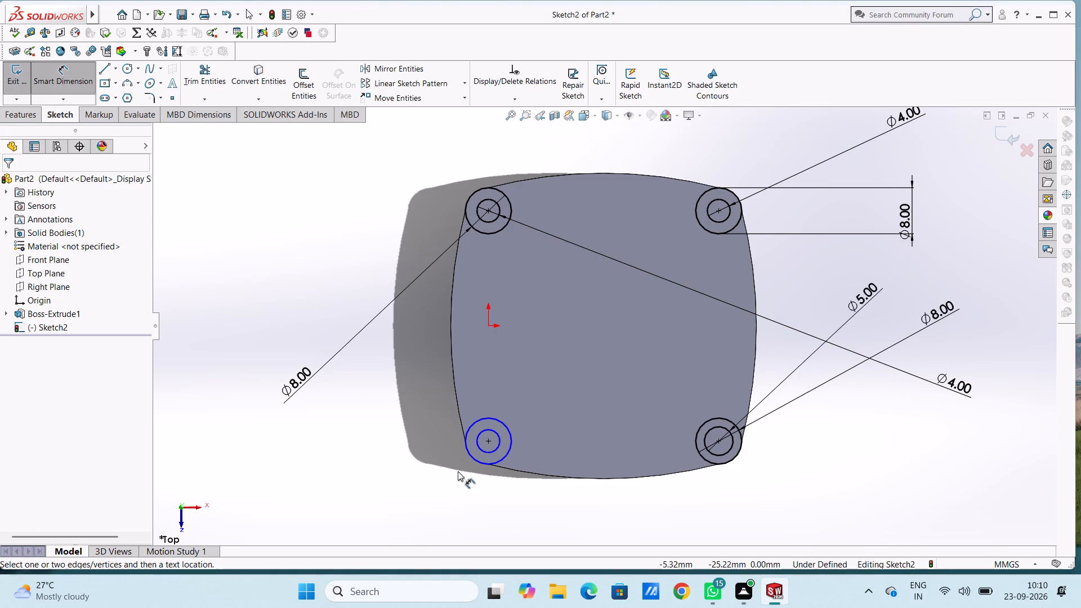
Add diameter dimensions to the lower-left corner's outer and inner circles, keeping their drawn sizes, and end Smart Dimension.
{"action": "left_click", "coordinate": [471, 455]}
{"action": "left_click", "coordinate": [283, 491]}
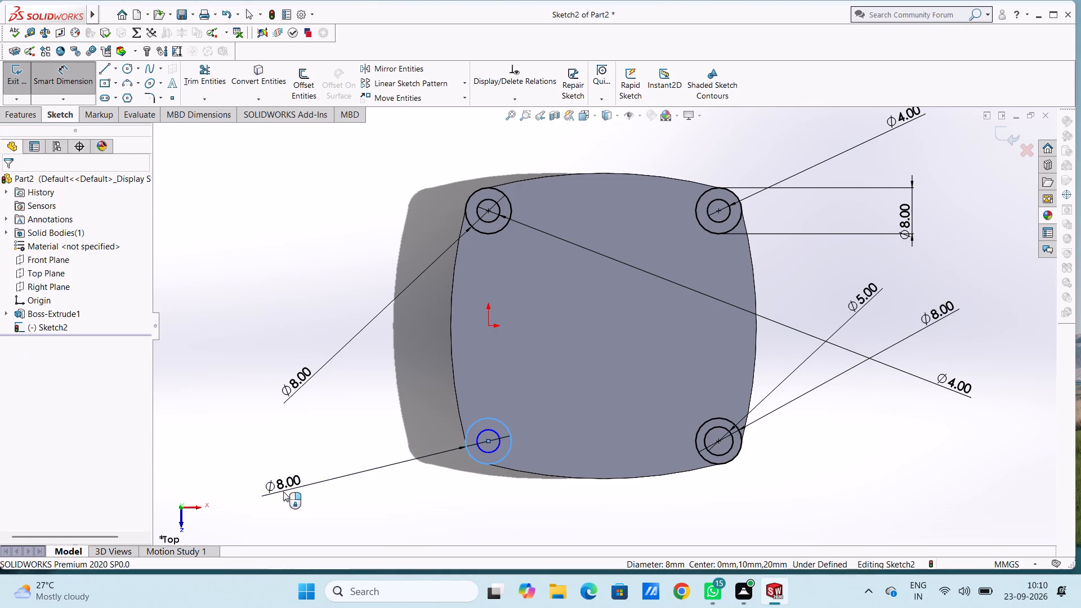
{"action": "left_click", "coordinate": [231, 477]}
{"action": "left_click", "coordinate": [243, 431]}
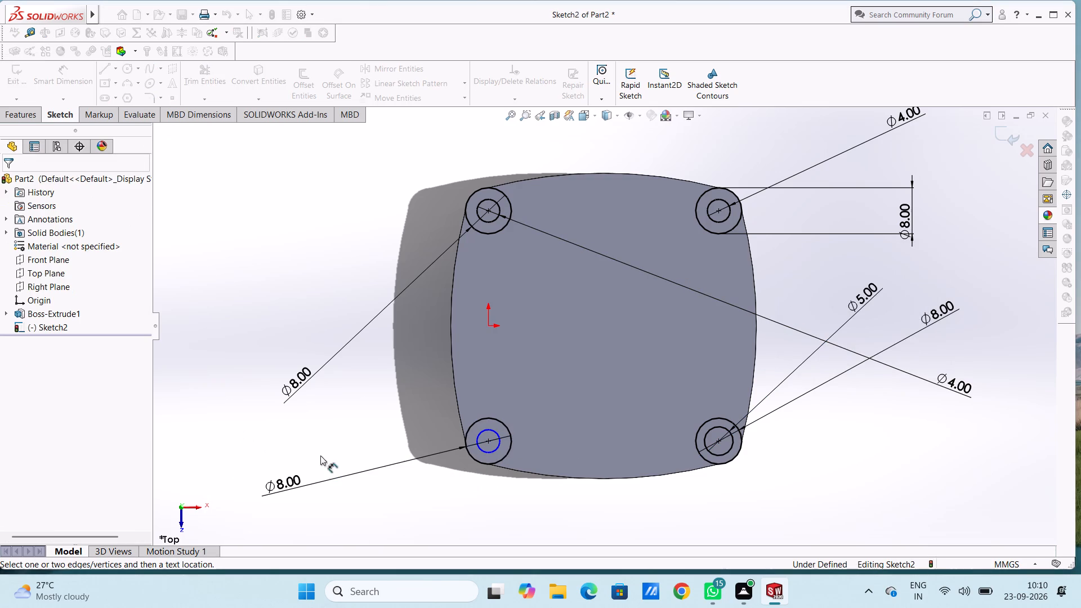
{"action": "left_click", "coordinate": [496, 451]}
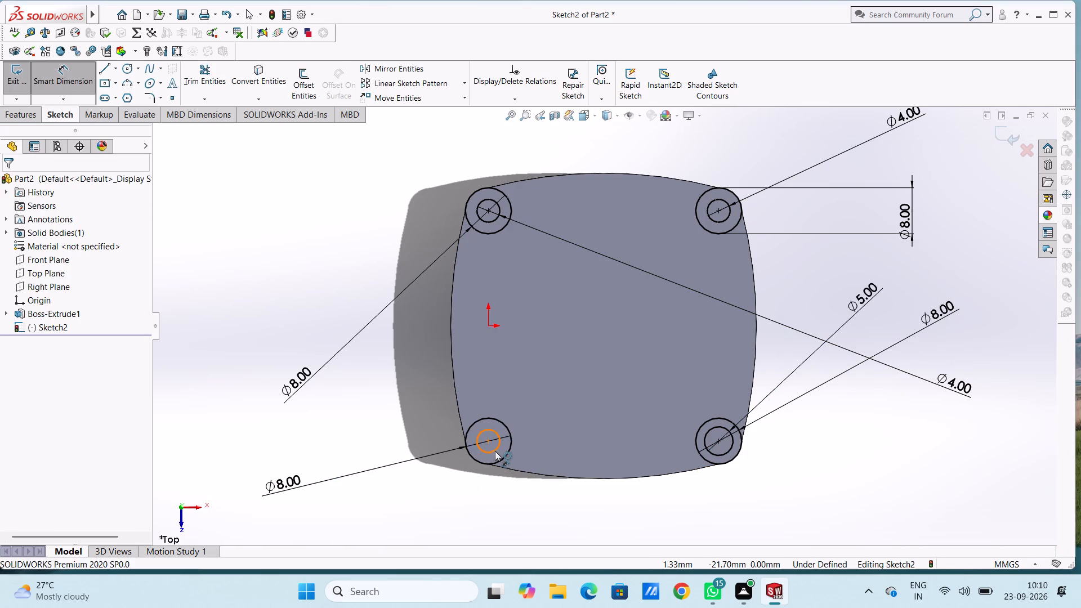
{"action": "left_click", "coordinate": [322, 514]}
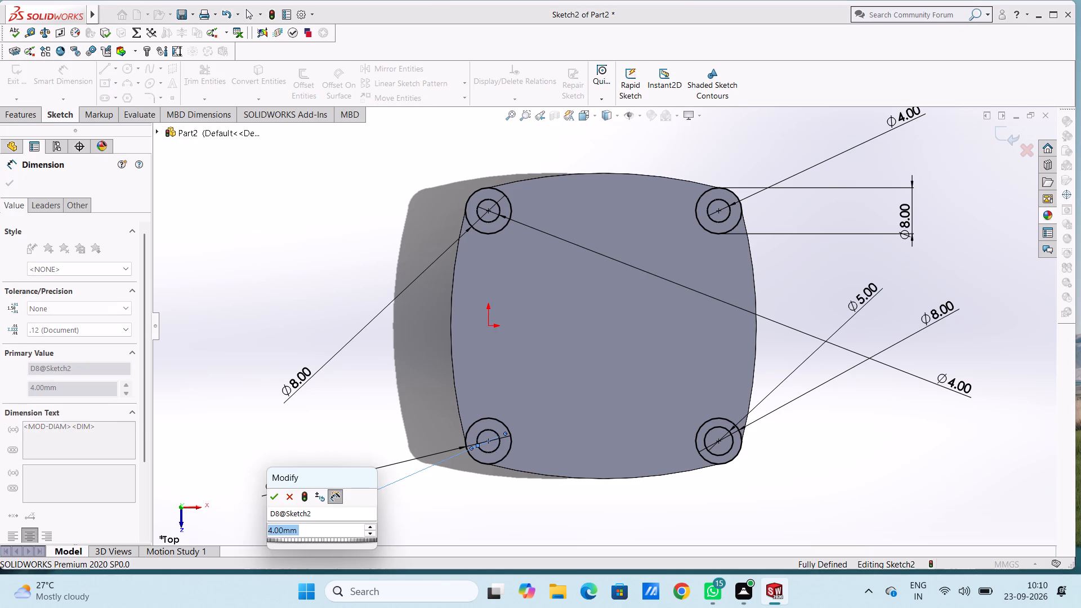
{"action": "left_click", "coordinate": [276, 501]}
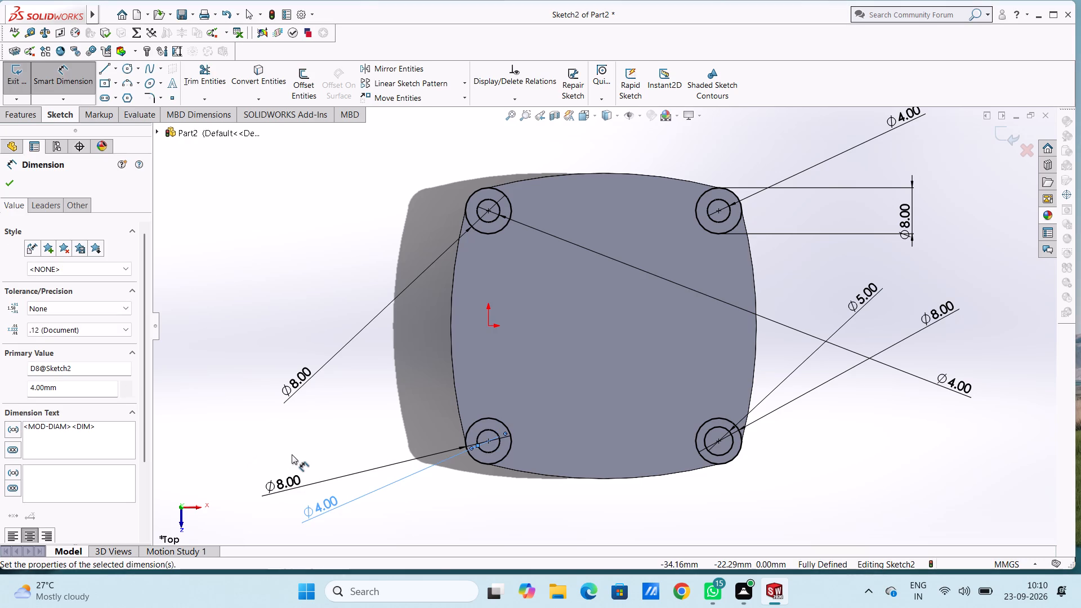
{"action": "key", "text": "Escape"}
{"action": "key", "text": "Escape"}
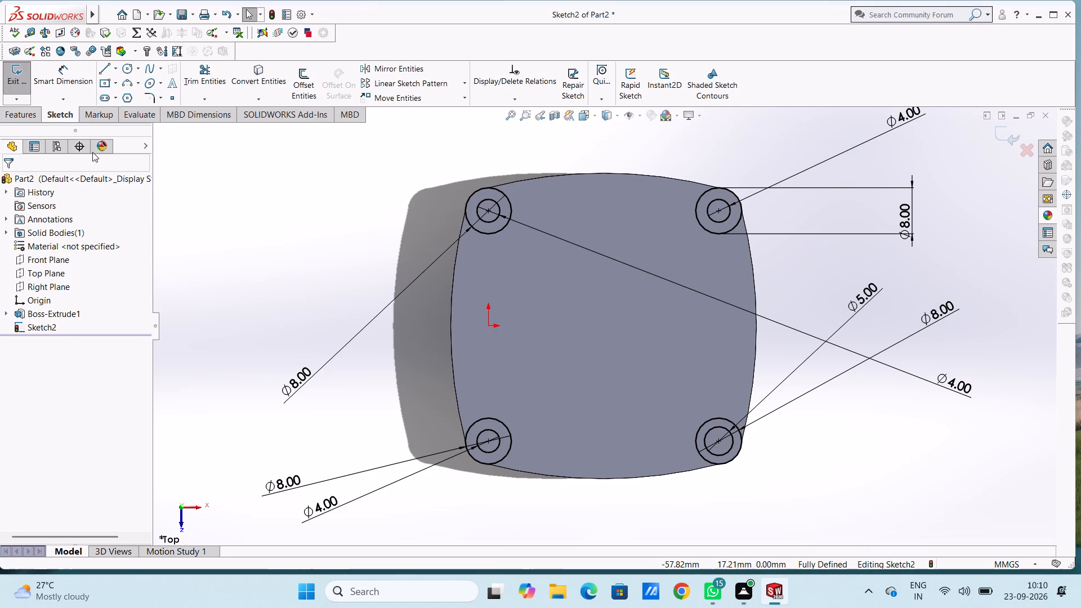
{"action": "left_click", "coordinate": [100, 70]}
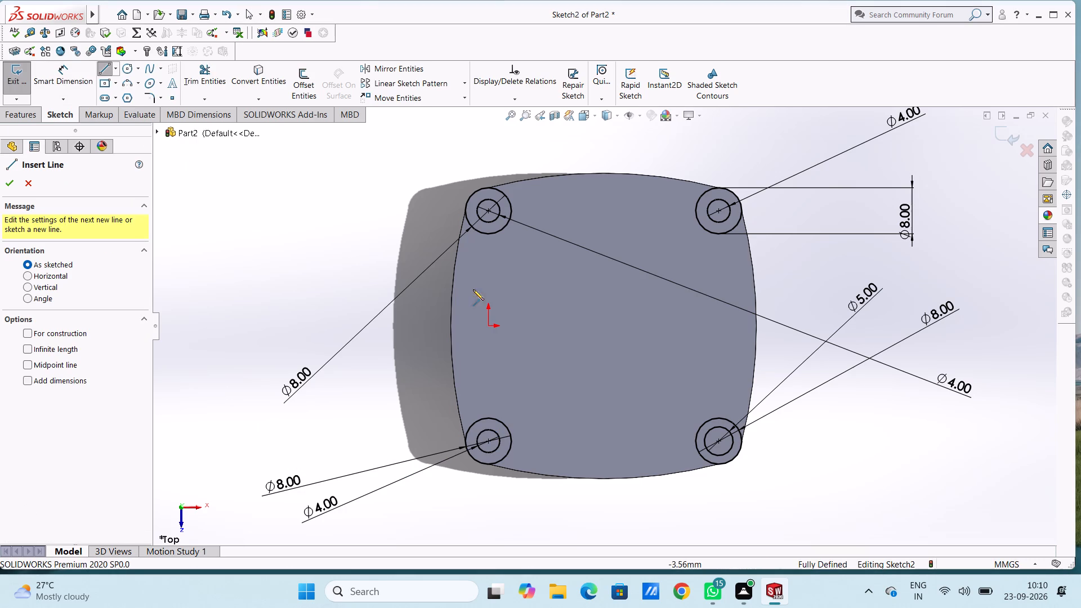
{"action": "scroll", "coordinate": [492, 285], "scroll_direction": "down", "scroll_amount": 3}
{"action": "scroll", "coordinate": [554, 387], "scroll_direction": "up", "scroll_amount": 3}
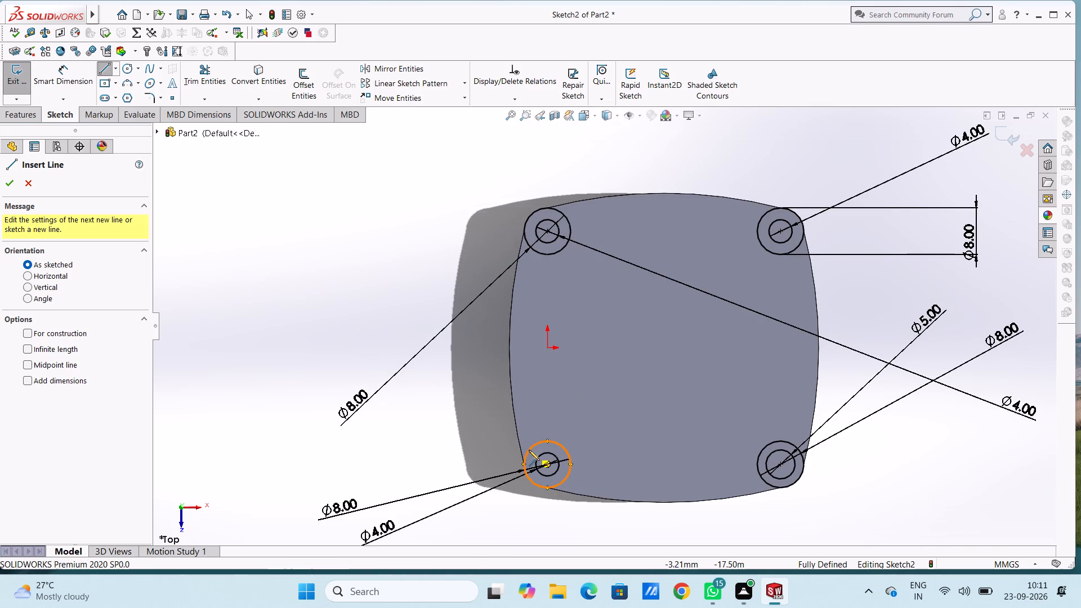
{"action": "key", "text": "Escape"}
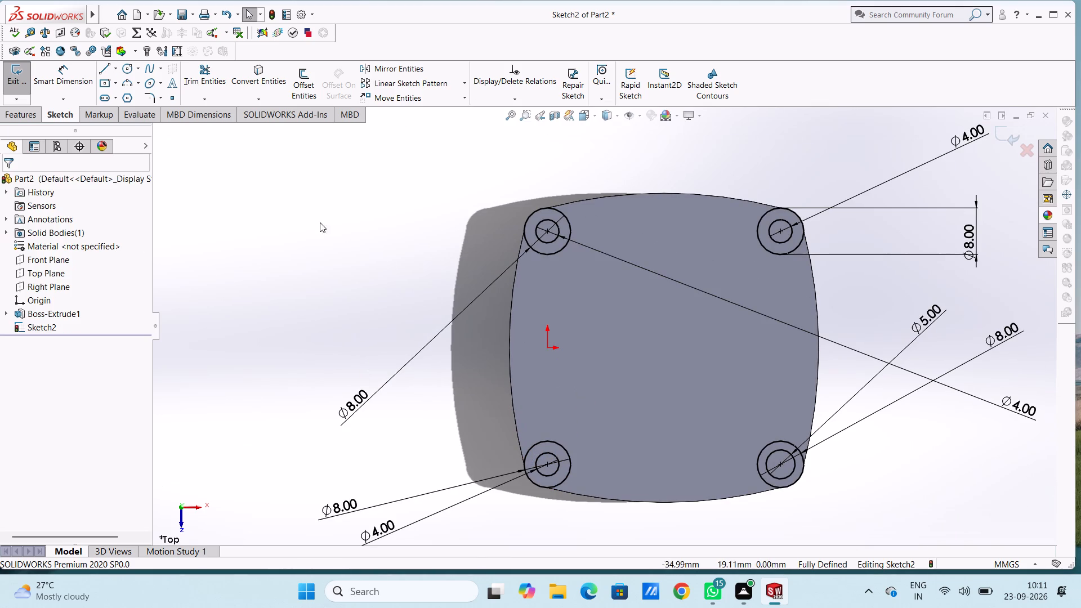
Draw two crossing diagonal lines that join the centres of opposite corner circles, and end the Line tool.
{"action": "left_click", "coordinate": [102, 66]}
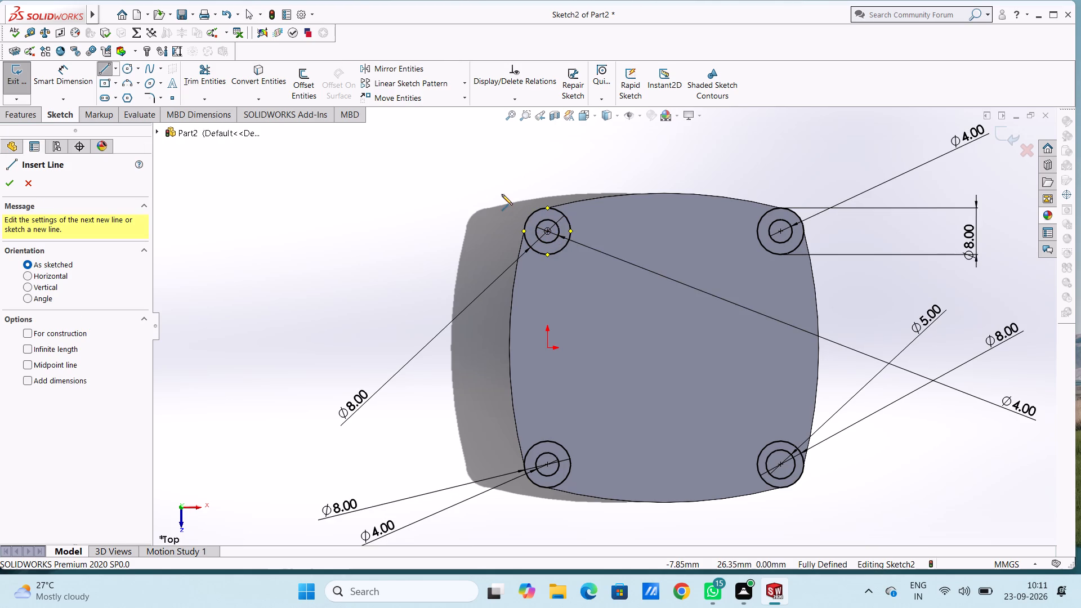
{"action": "left_click", "coordinate": [546, 230]}
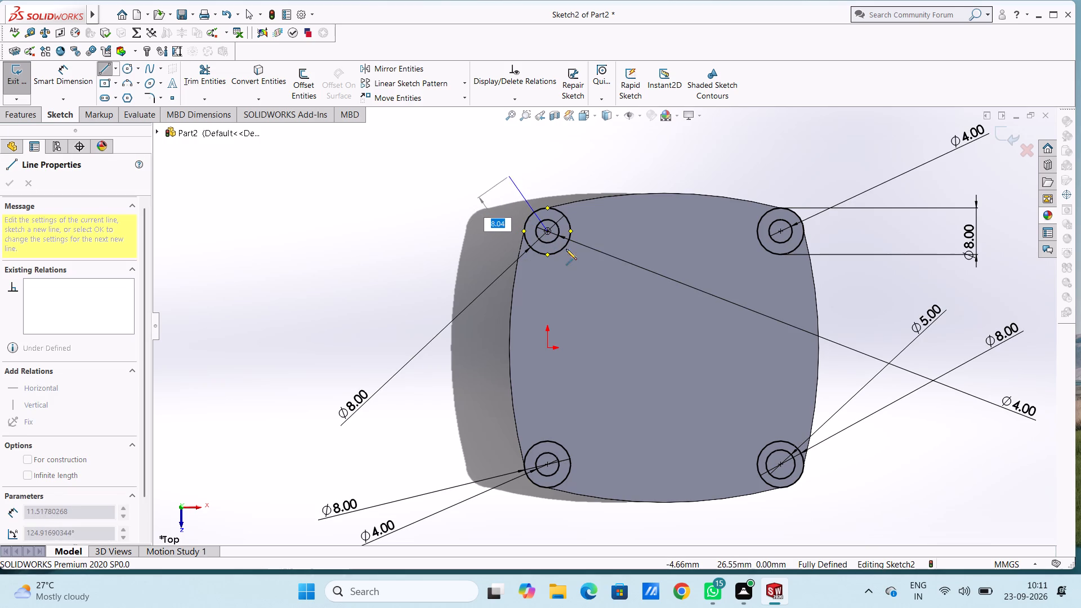
{"action": "left_click", "coordinate": [781, 467]}
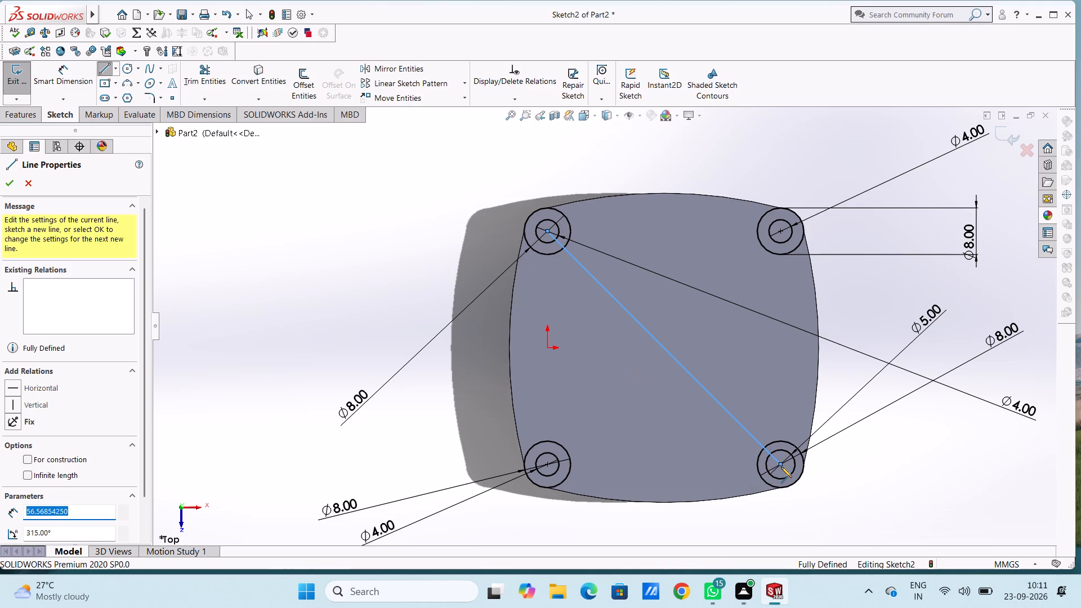
{"action": "key", "text": "Escape"}
{"action": "key", "text": "Escape"}
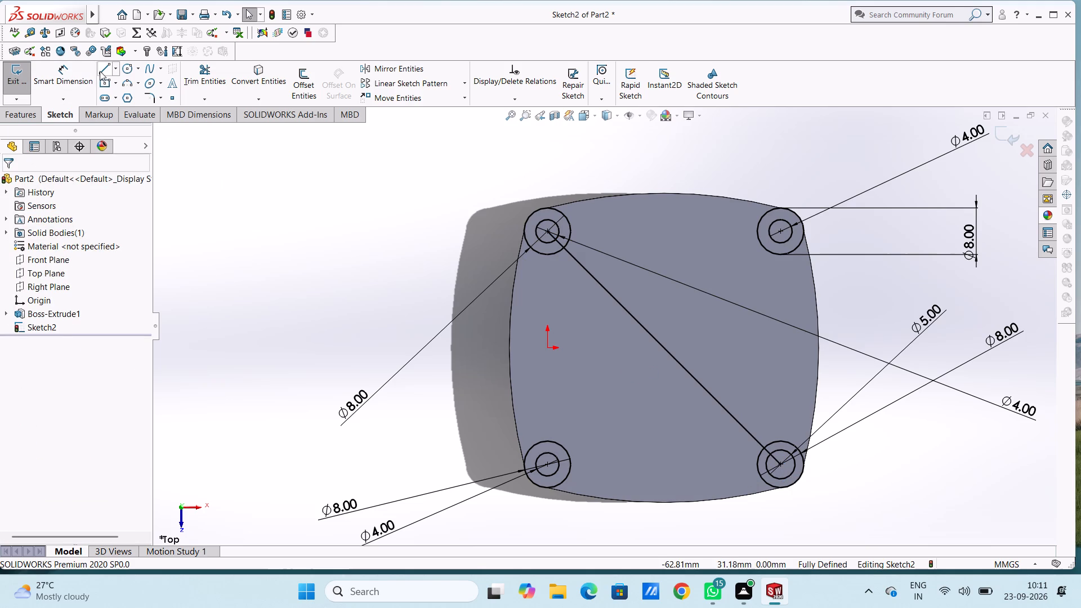
{"action": "left_click", "coordinate": [102, 70]}
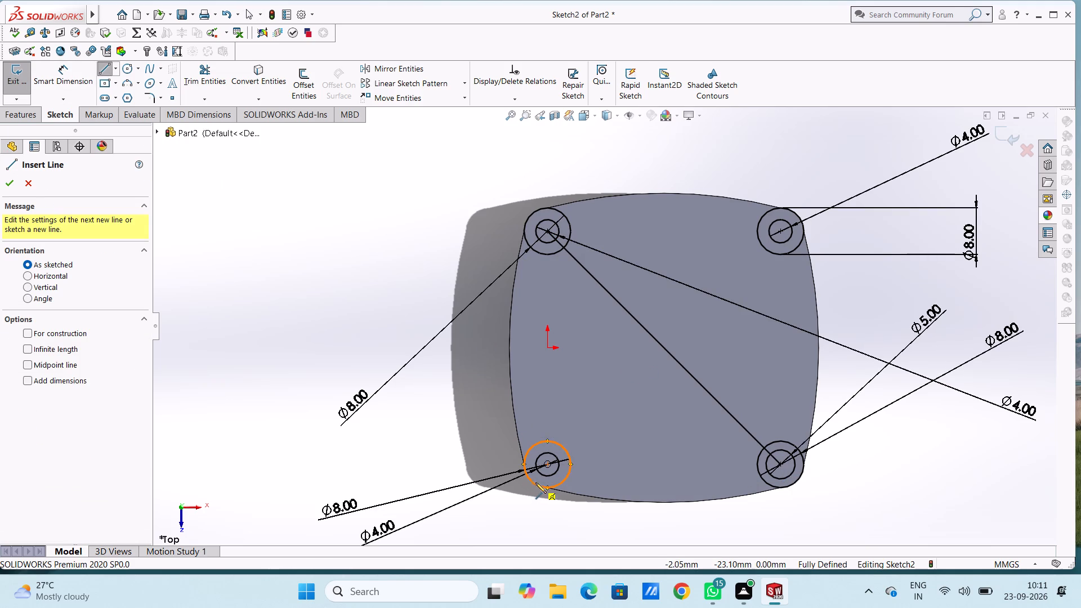
{"action": "left_click", "coordinate": [548, 464]}
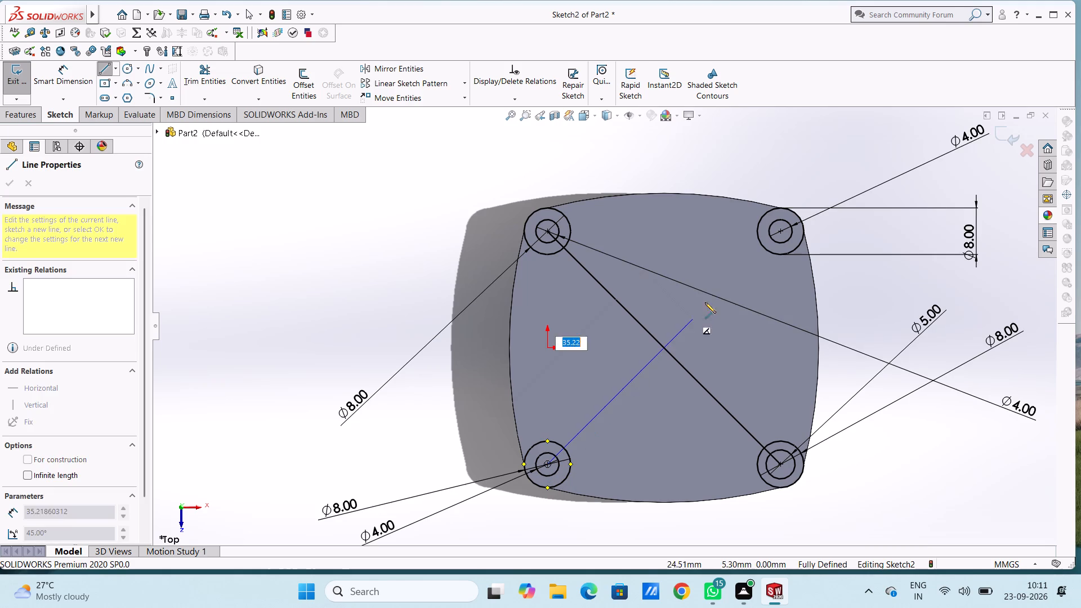
{"action": "left_click", "coordinate": [781, 230]}
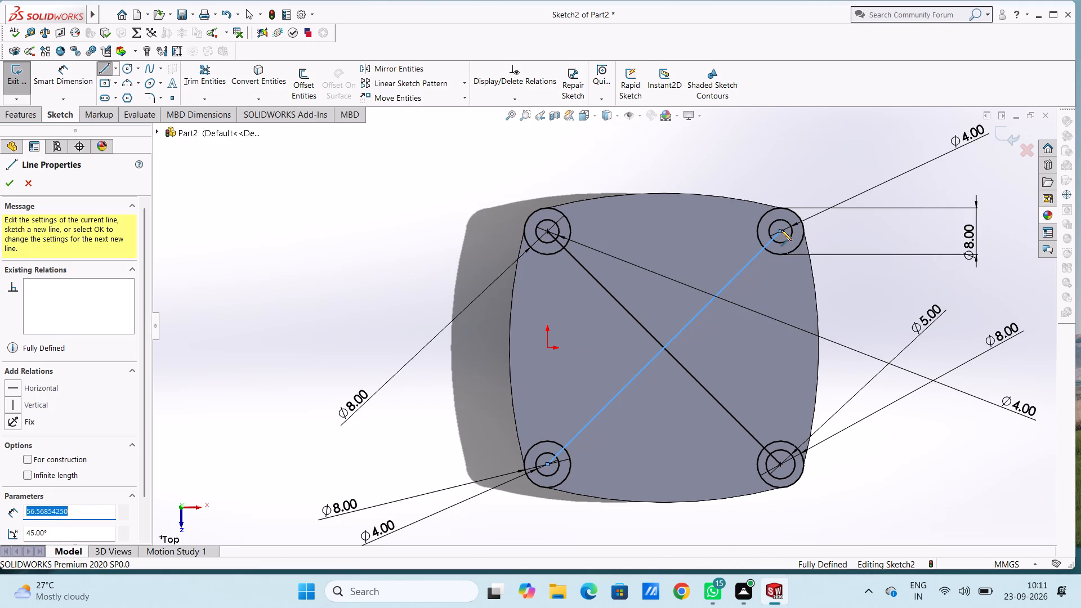
{"action": "key", "text": "Escape"}
{"action": "key", "text": "Escape"}
{"action": "key", "text": "Escape"}
Offset both diagonal lines by 4 mm bi-directionally, with dimensions added.
{"action": "scroll", "coordinate": [831, 310], "scroll_direction": "up", "scroll_amount": 2}
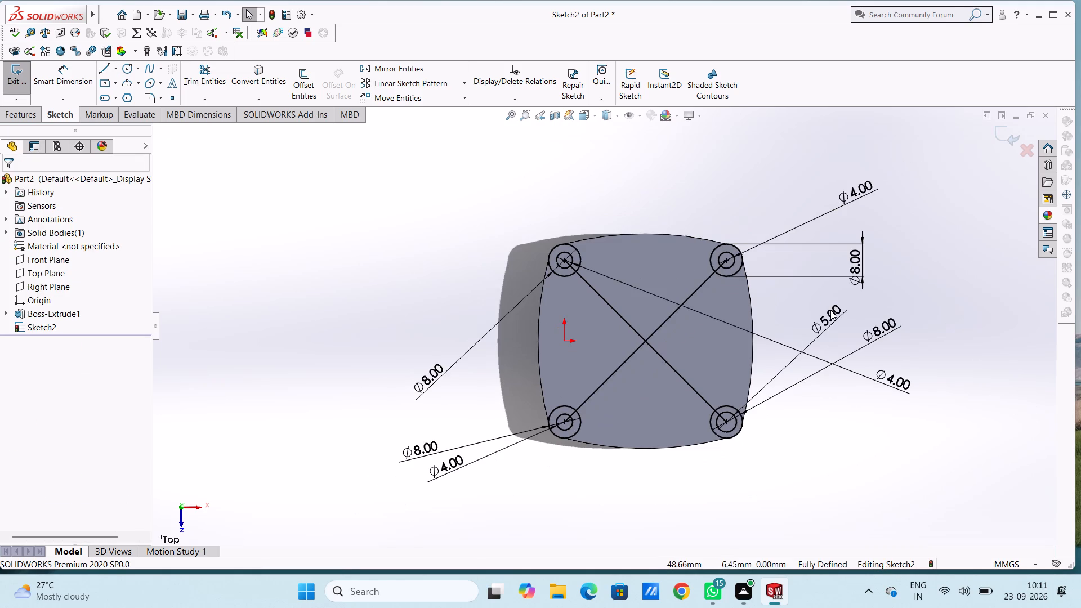
{"action": "scroll", "coordinate": [702, 314], "scroll_direction": "down", "scroll_amount": 2}
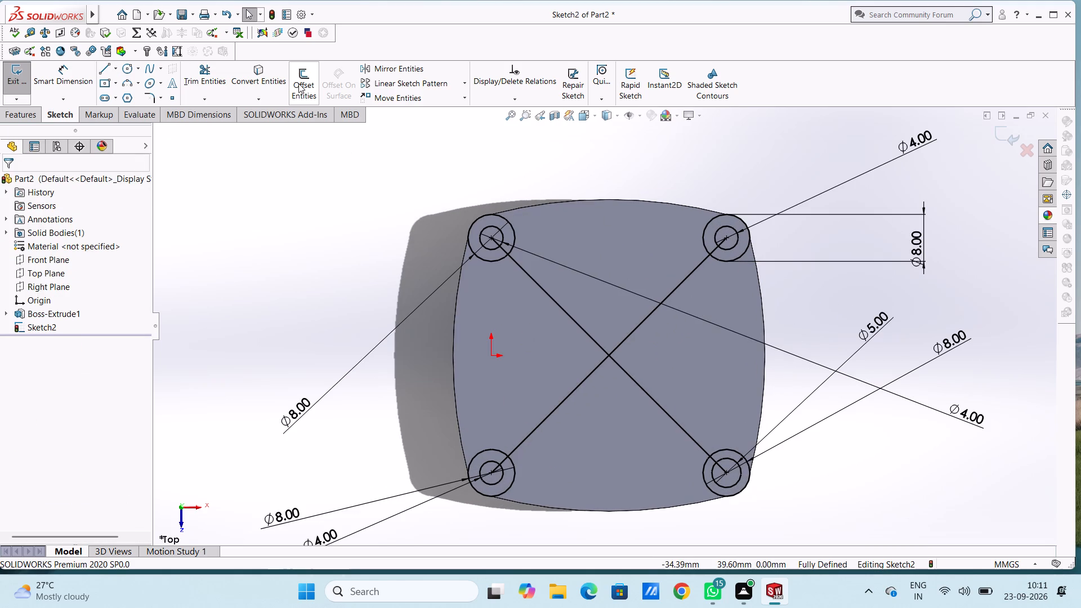
{"action": "left_click", "coordinate": [298, 83]}
{"action": "left_click", "coordinate": [631, 334]}
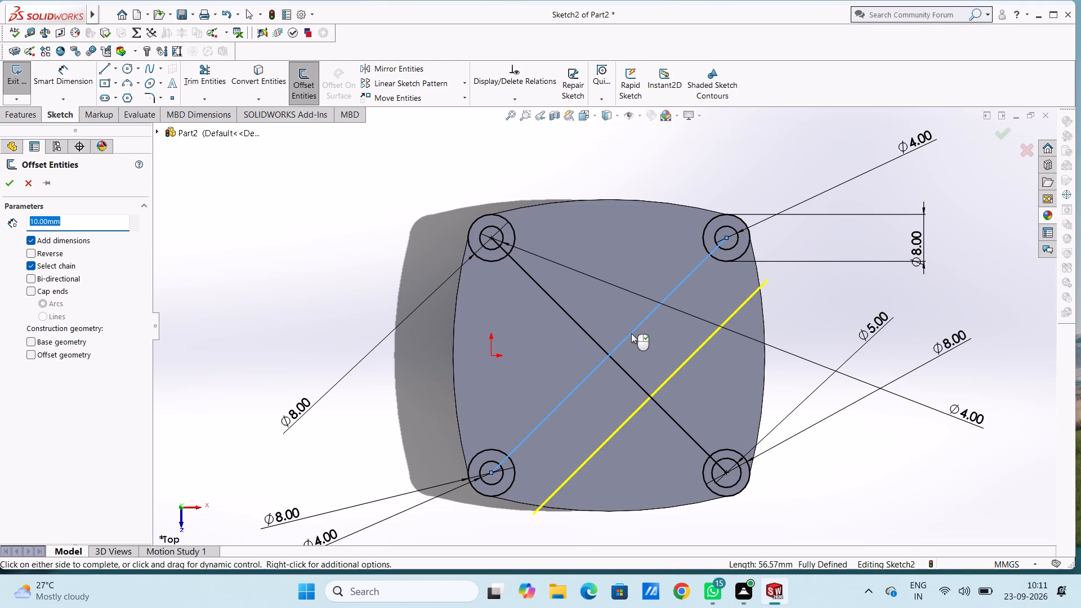
{"action": "key", "text": "4"}
{"action": "key", "text": "Return"}
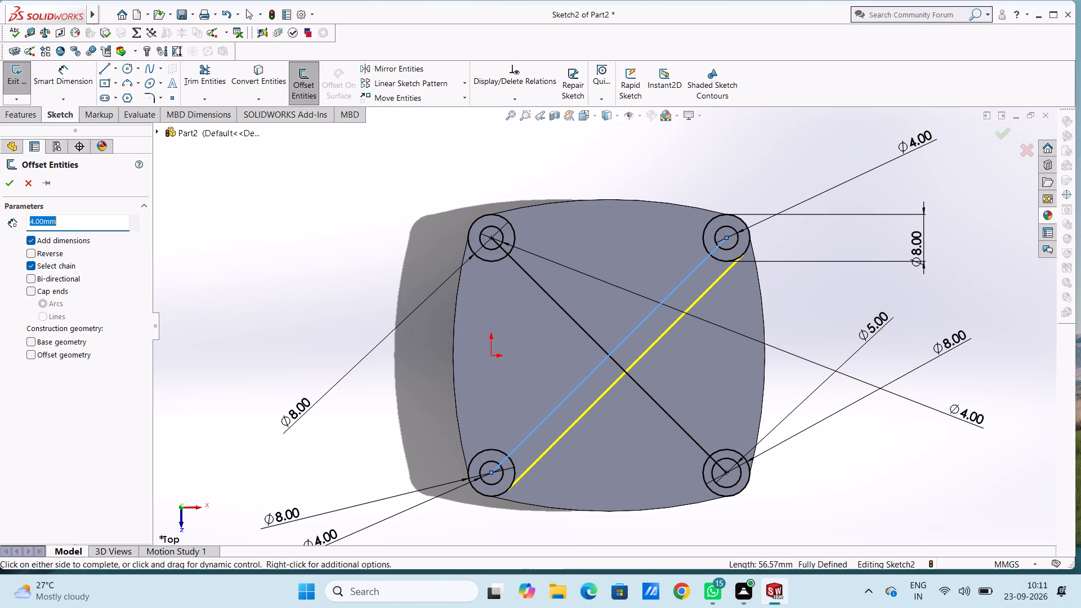
{"action": "left_click", "coordinate": [30, 279]}
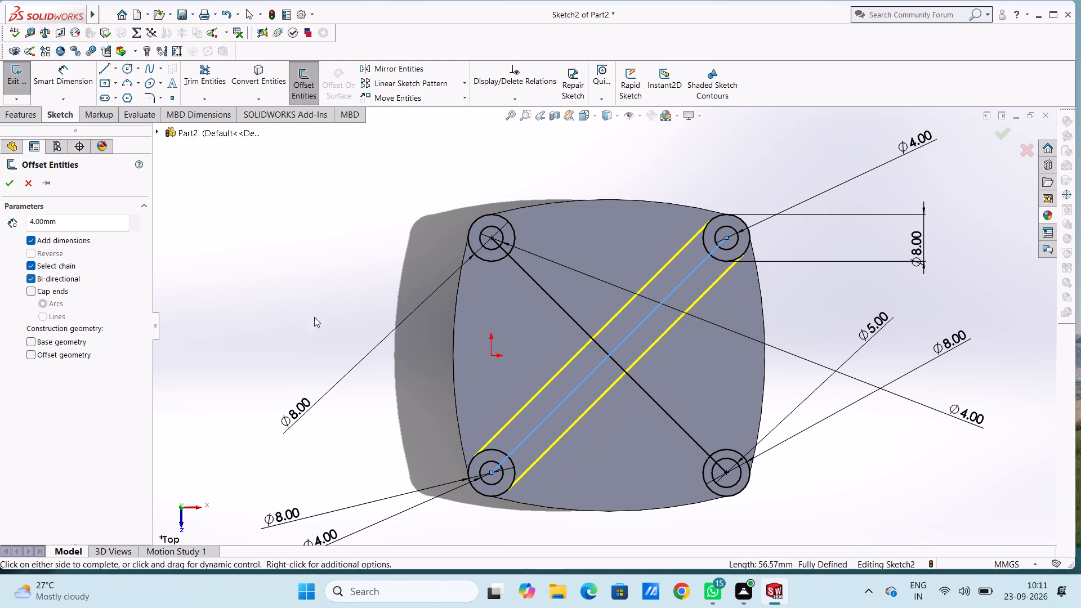
{"action": "left_click", "coordinate": [545, 290]}
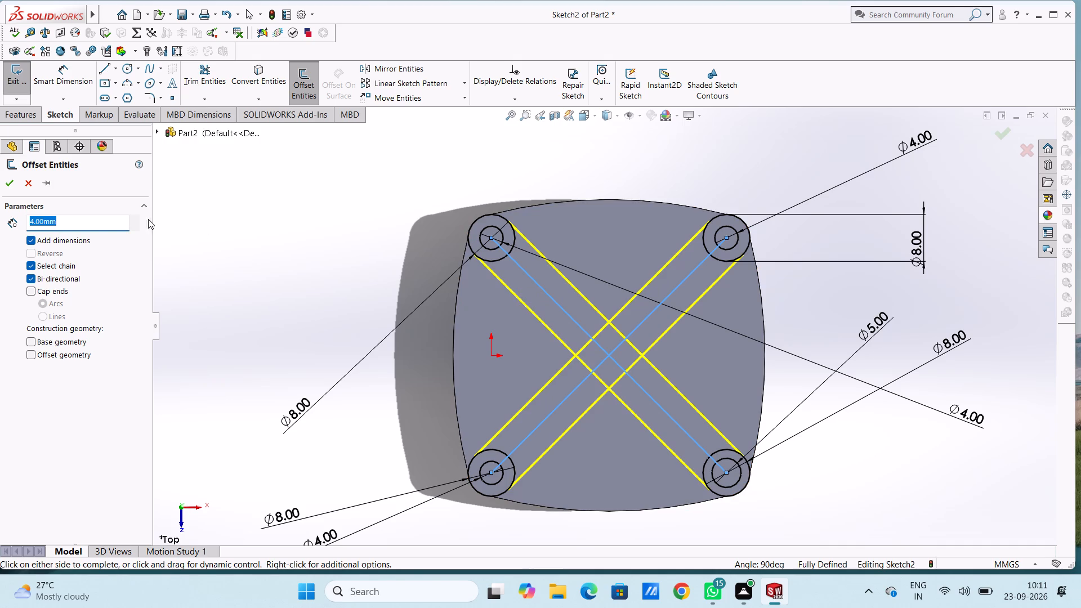
{"action": "left_click", "coordinate": [6, 184]}
{"action": "left_click", "coordinate": [290, 238]}
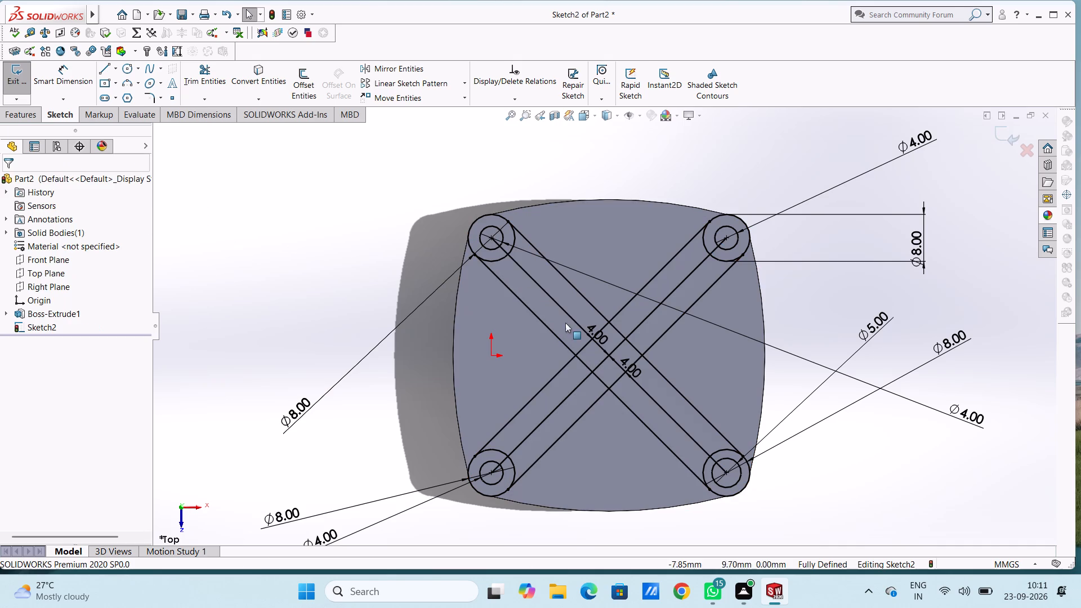
Trim the centre diagonal from the middle to the upper-right circle's centre, and the inward arc of that corner's outer circle.
{"action": "scroll", "coordinate": [787, 278], "scroll_direction": "down", "scroll_amount": 1}
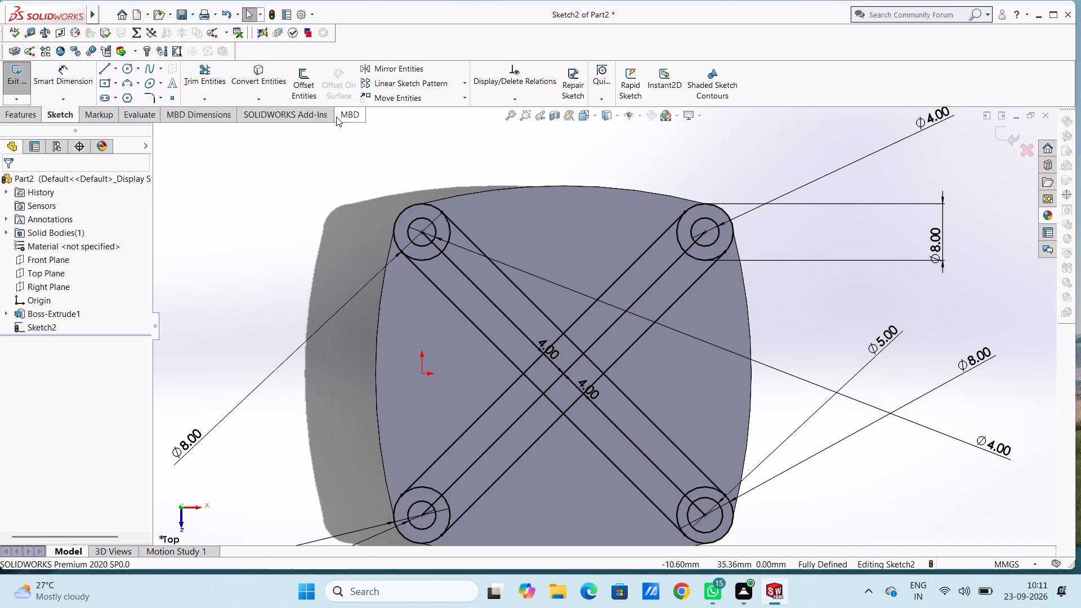
{"action": "left_click", "coordinate": [196, 76]}
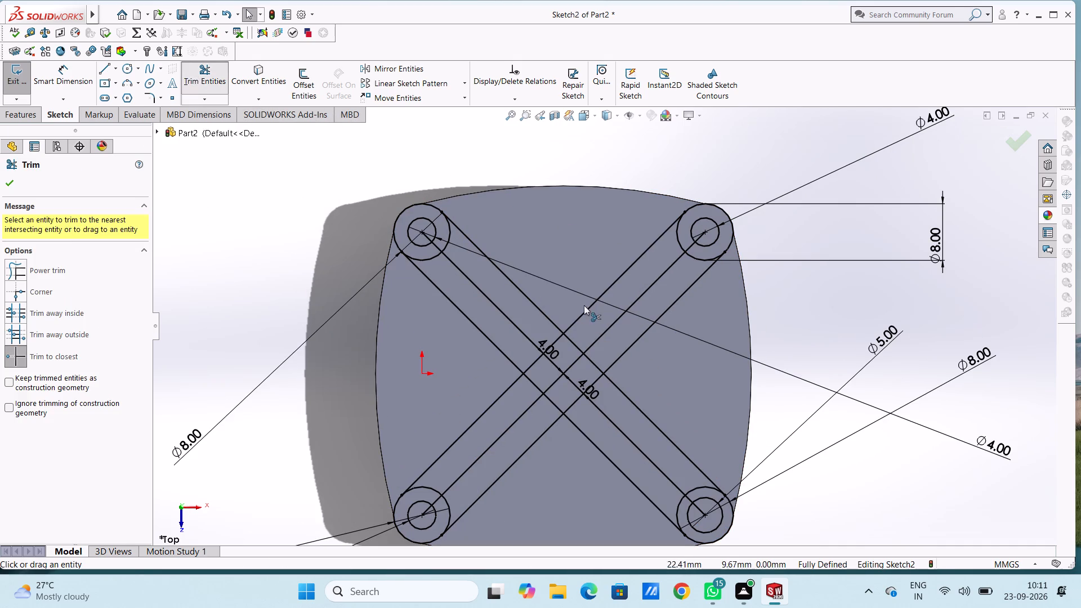
{"action": "left_click", "coordinate": [671, 270]}
{"action": "left_click", "coordinate": [687, 249]}
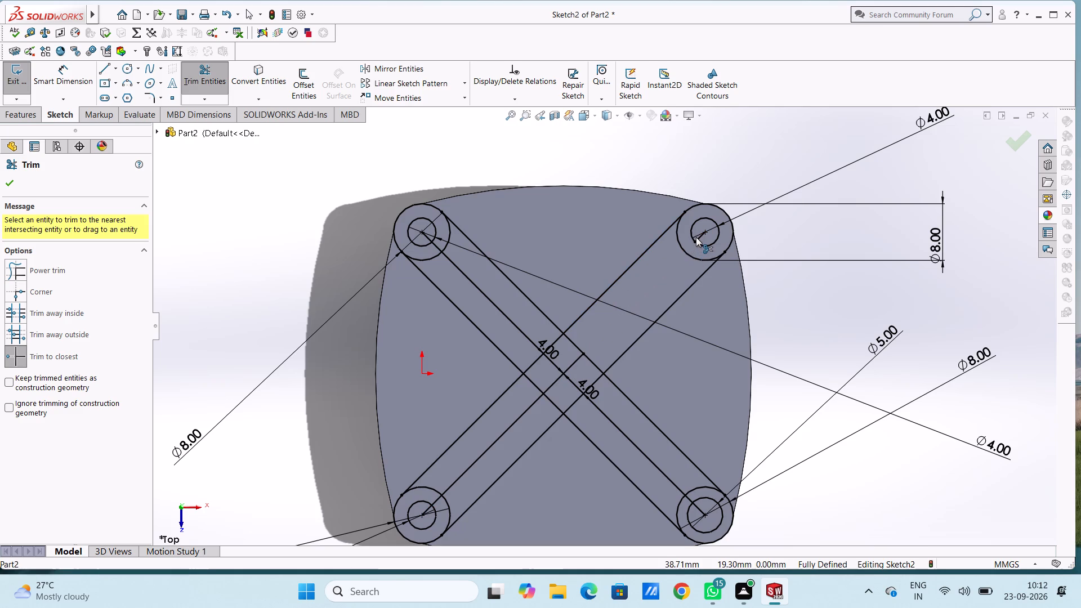
{"action": "left_click", "coordinate": [697, 237]}
{"action": "left_click", "coordinate": [685, 252]}
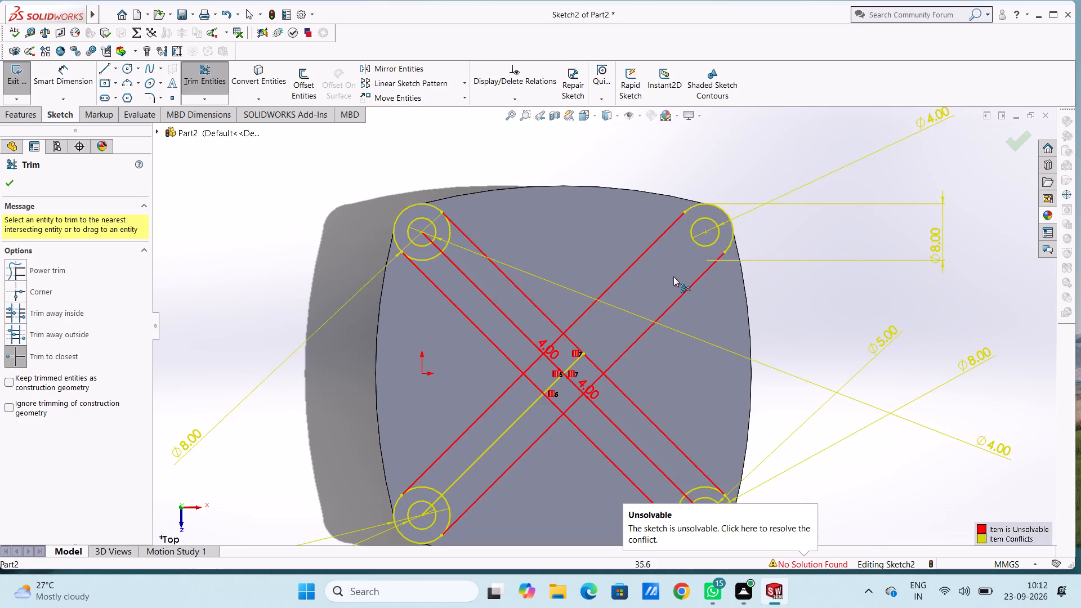
Trim the rest of the same centre diagonal down to the lower-left circle's centre, and the inward arc of that corner's outer circle.
{"action": "left_click", "coordinate": [466, 480]}
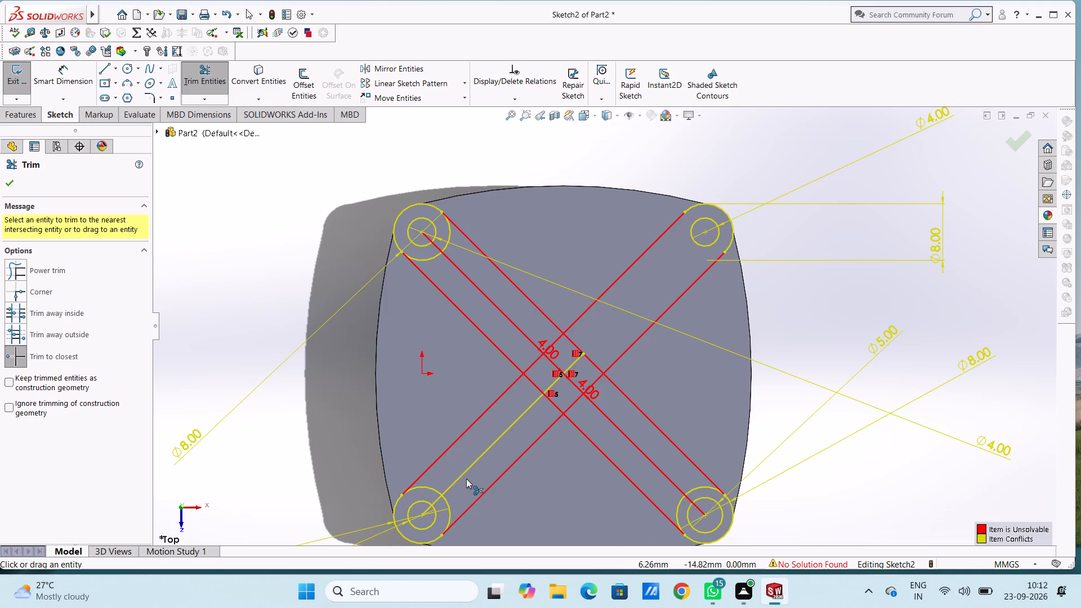
{"action": "left_click", "coordinate": [466, 471]}
{"action": "left_click", "coordinate": [553, 383]}
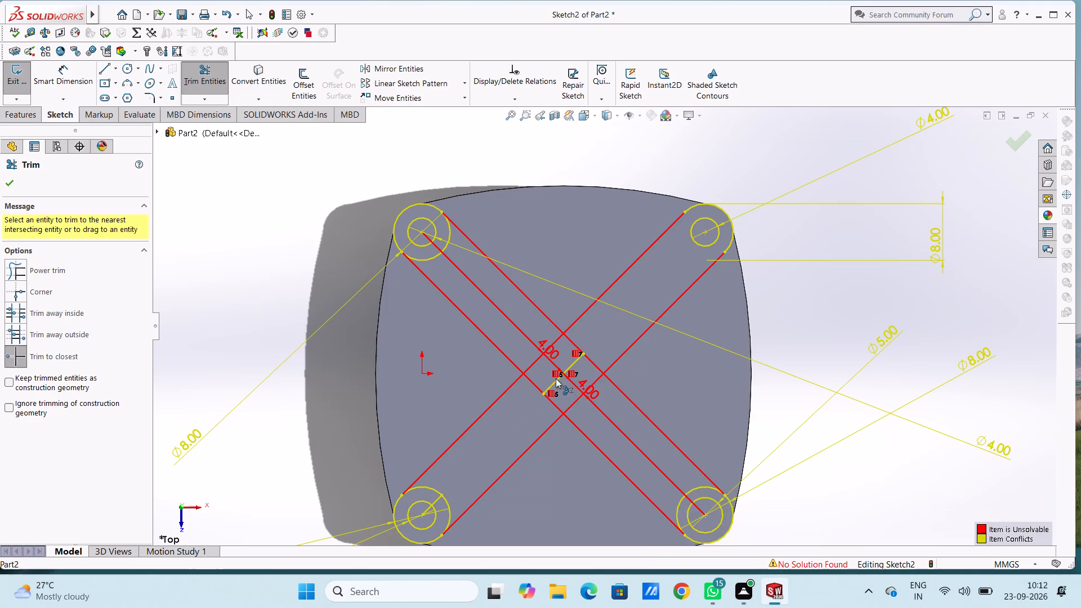
{"action": "left_click", "coordinate": [573, 362]}
{"action": "scroll", "coordinate": [448, 498], "scroll_direction": "down", "scroll_amount": 4}
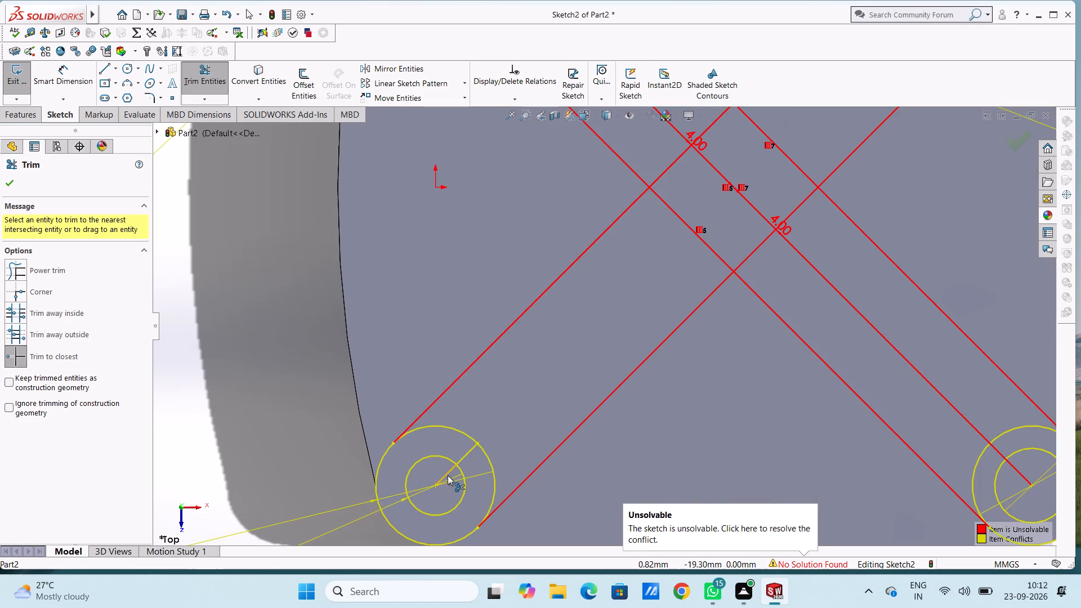
{"action": "left_click", "coordinate": [448, 475]}
{"action": "left_click", "coordinate": [463, 457]}
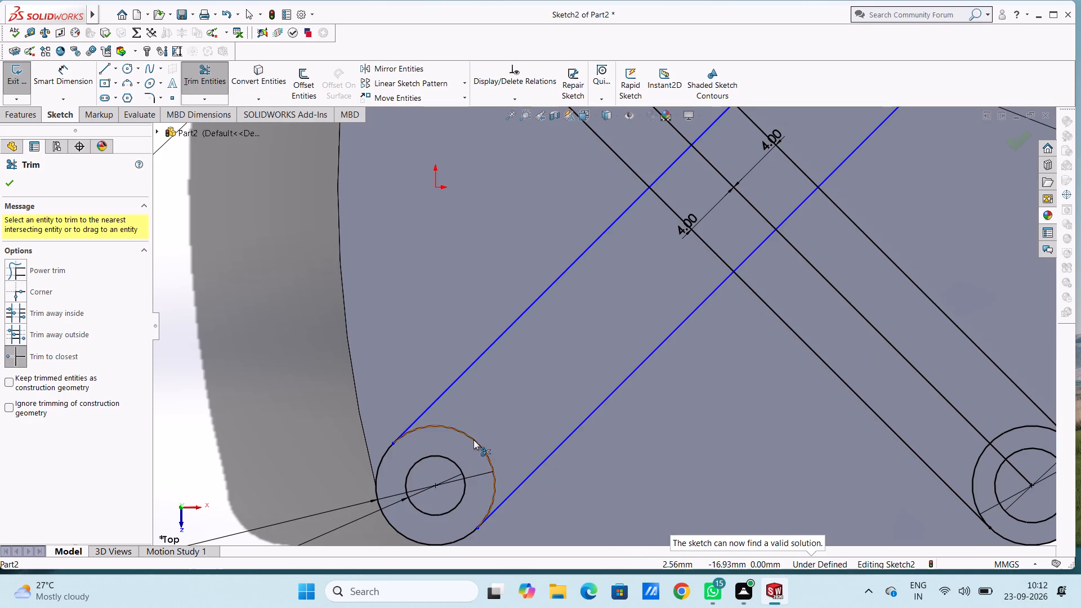
{"action": "left_click", "coordinate": [474, 440]}
Trim the other centre diagonal from the middle to the lower-right circle's centre, and the inward arc of that corner's outer circle.
{"action": "scroll", "coordinate": [474, 440], "scroll_direction": "up", "scroll_amount": 8}
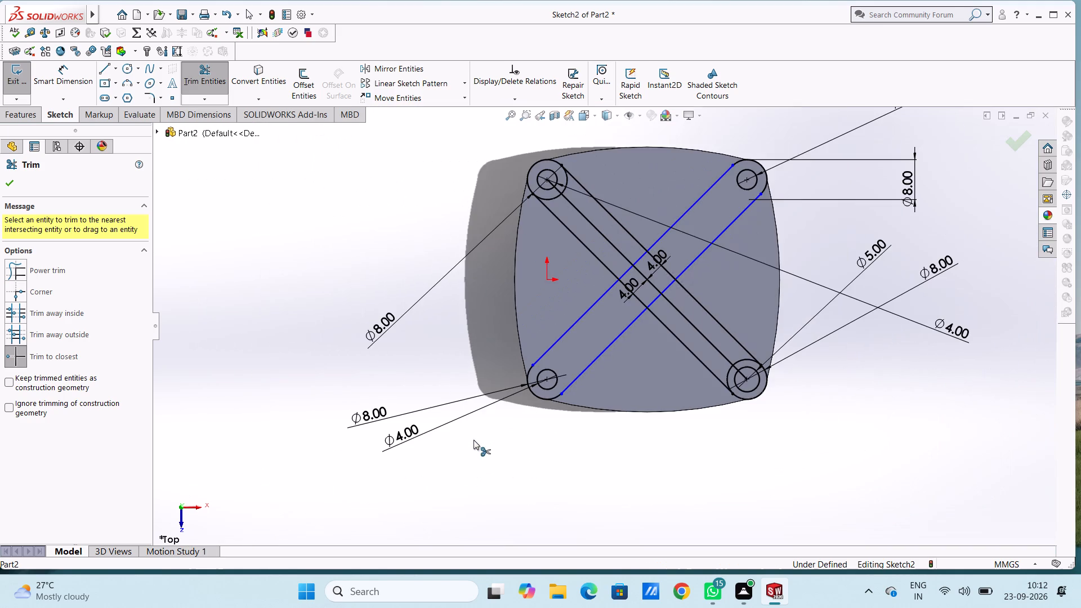
{"action": "scroll", "coordinate": [774, 343], "scroll_direction": "down", "scroll_amount": 5}
{"action": "left_click", "coordinate": [584, 379]}
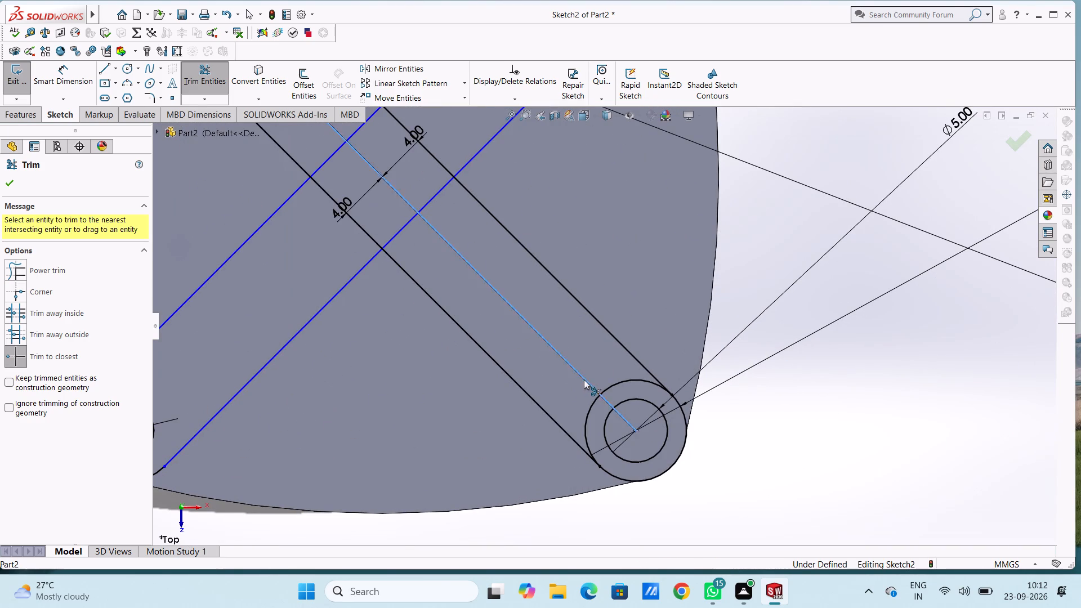
{"action": "left_click", "coordinate": [606, 399]}
{"action": "left_click", "coordinate": [603, 387]}
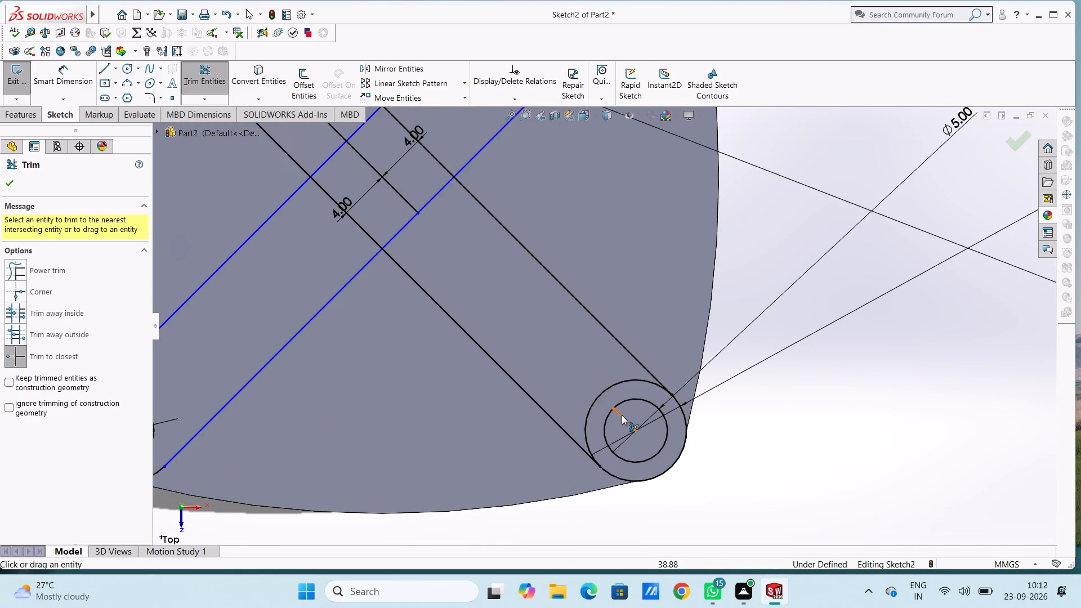
{"action": "left_click", "coordinate": [622, 415]}
{"action": "left_click", "coordinate": [610, 388]}
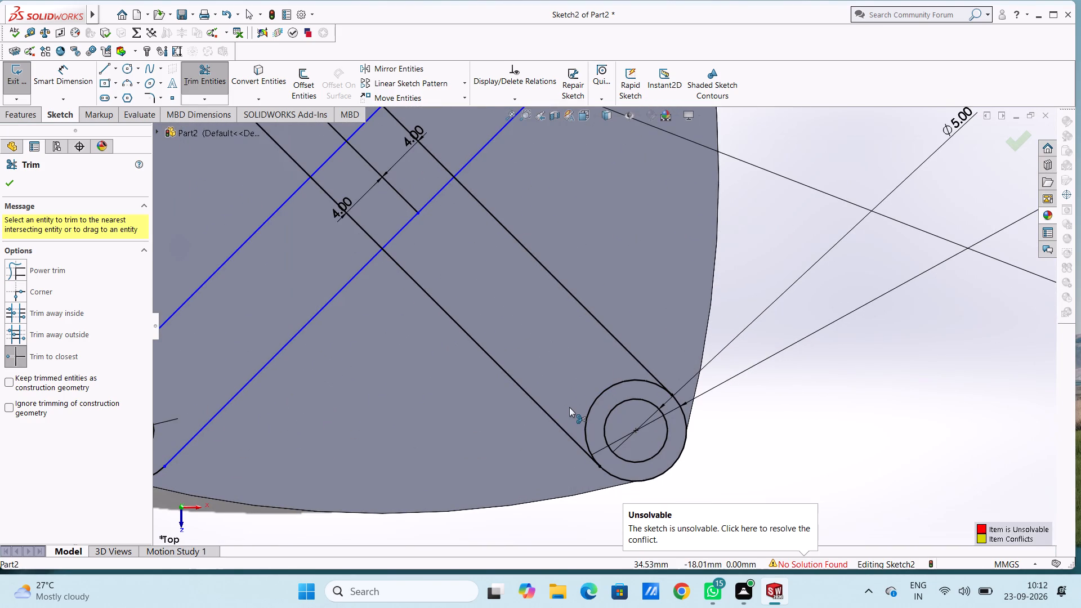
{"action": "left_click", "coordinate": [586, 412]}
Trim the leftover centre diagonal up to the upper-left circle and the four offset-line segments crossing the middle, leaving an open X.
{"action": "scroll", "coordinate": [586, 409], "scroll_direction": "up", "scroll_amount": 5}
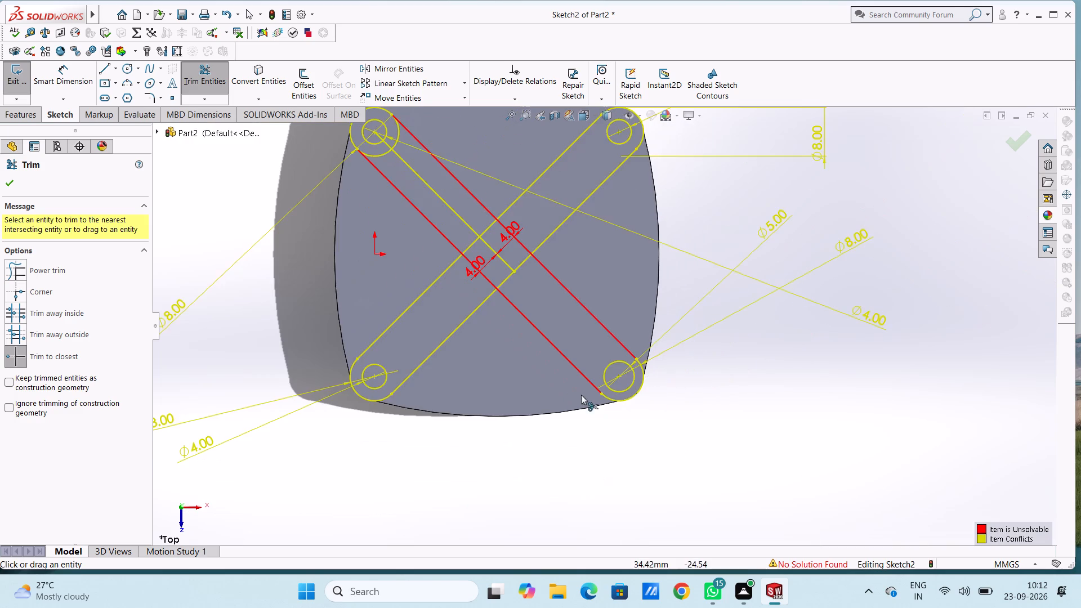
{"action": "scroll", "coordinate": [484, 229], "scroll_direction": "down", "scroll_amount": 4}
{"action": "left_click", "coordinate": [490, 252]}
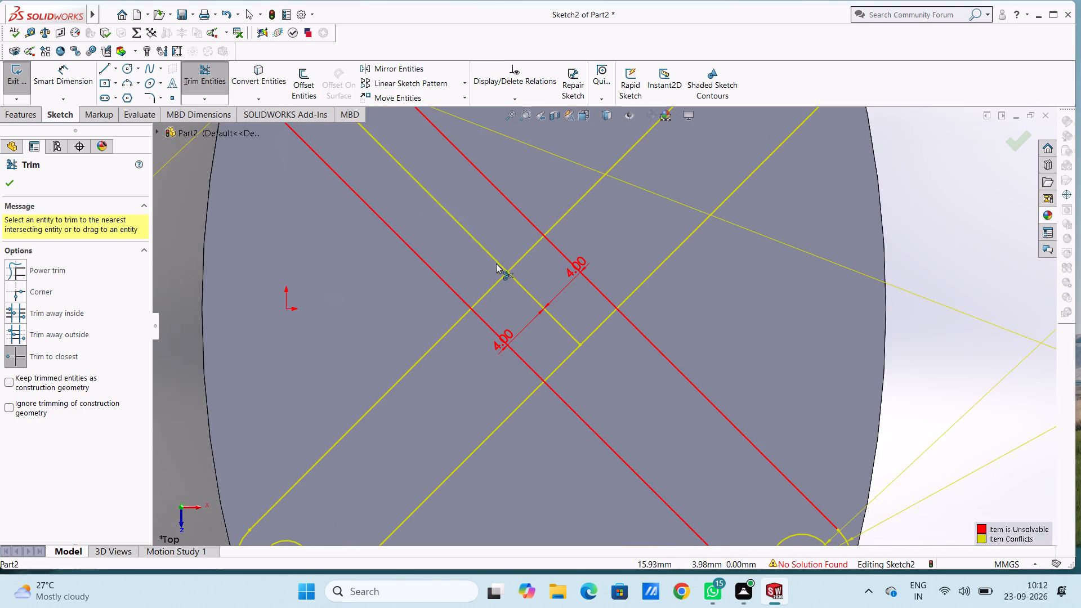
{"action": "left_click", "coordinate": [517, 281]}
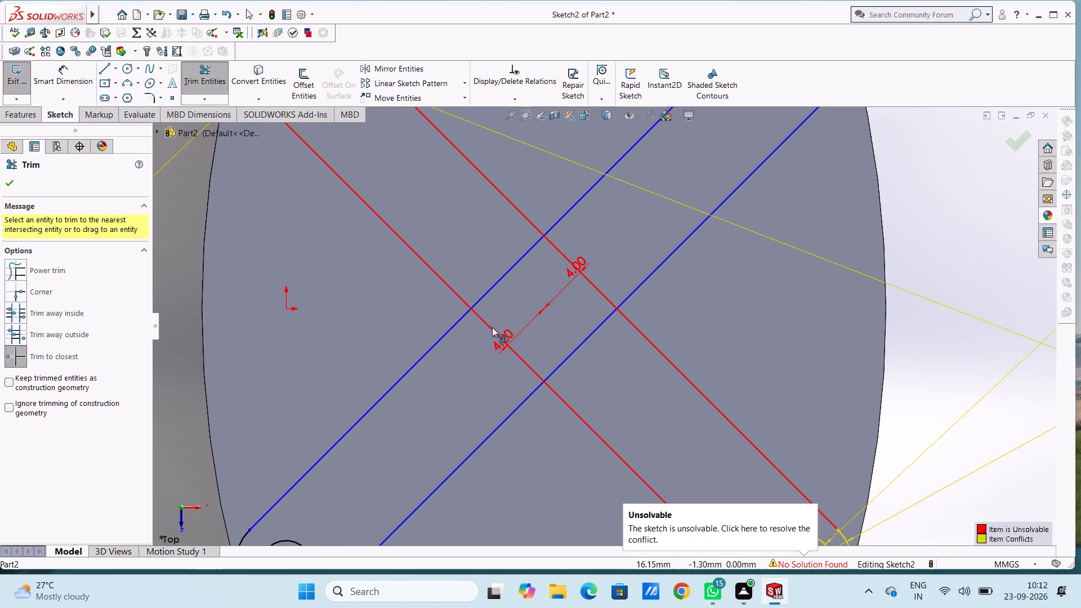
{"action": "left_click", "coordinate": [488, 328]}
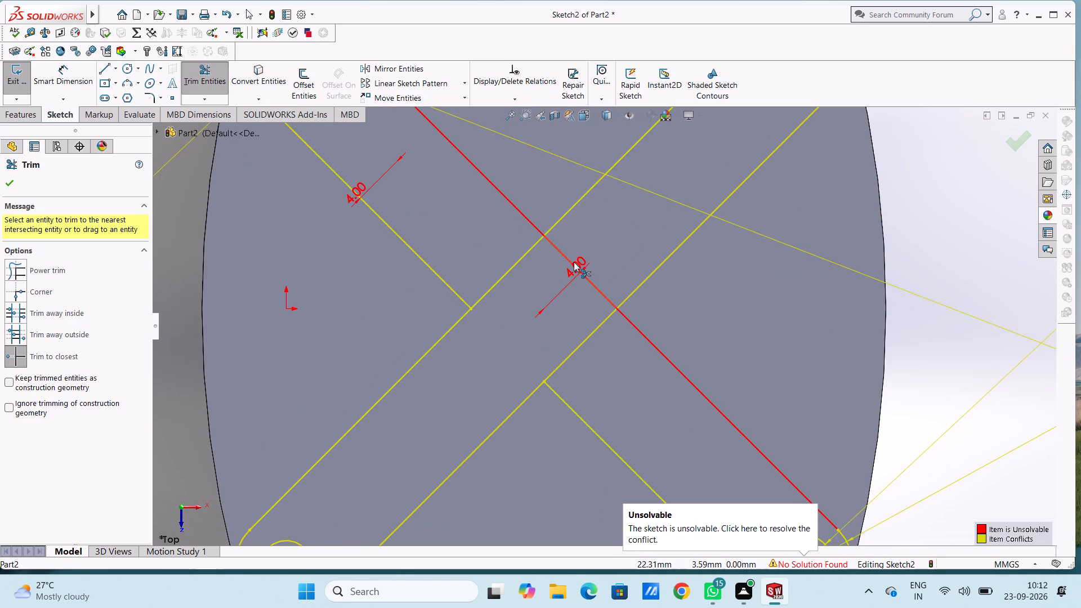
{"action": "left_click", "coordinate": [574, 262]}
{"action": "left_click", "coordinate": [573, 258]}
{"action": "left_click", "coordinate": [570, 260]}
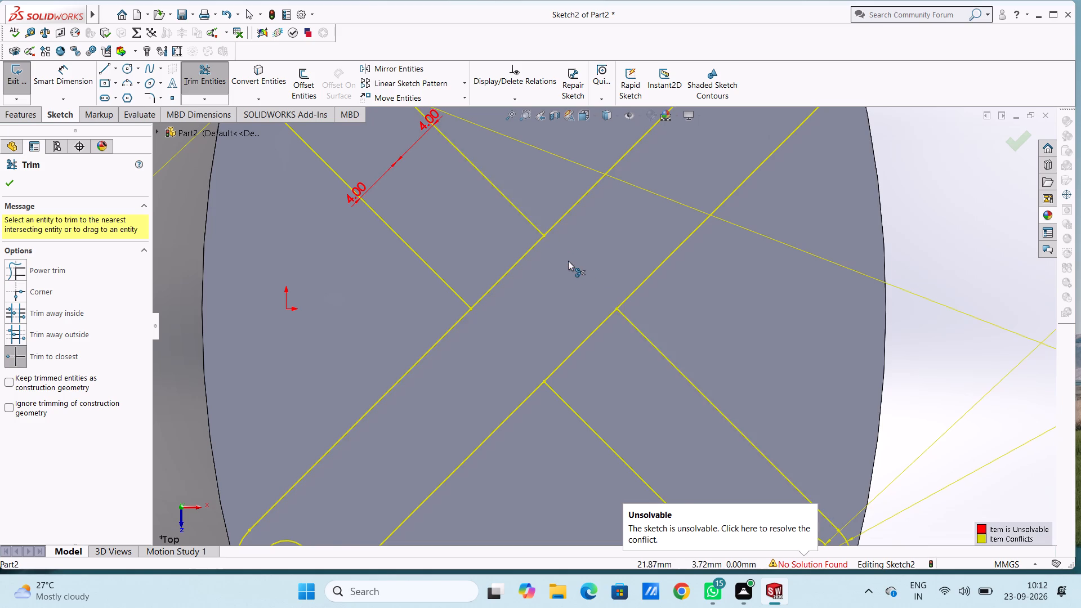
{"action": "scroll", "coordinate": [566, 263], "scroll_direction": "up", "scroll_amount": 3}
{"action": "left_click", "coordinate": [550, 290]}
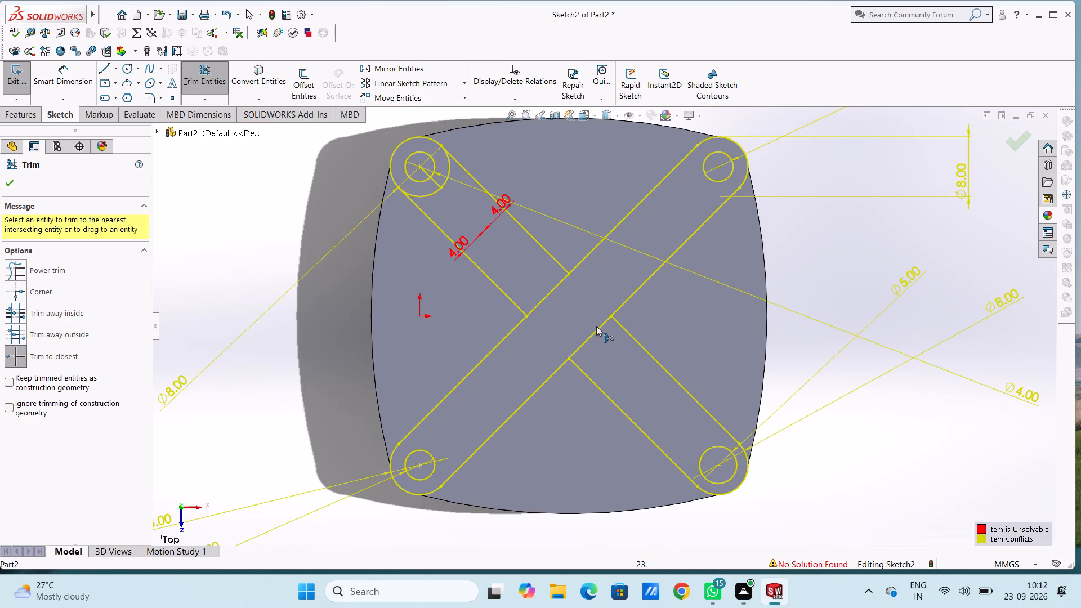
{"action": "left_click", "coordinate": [596, 327]}
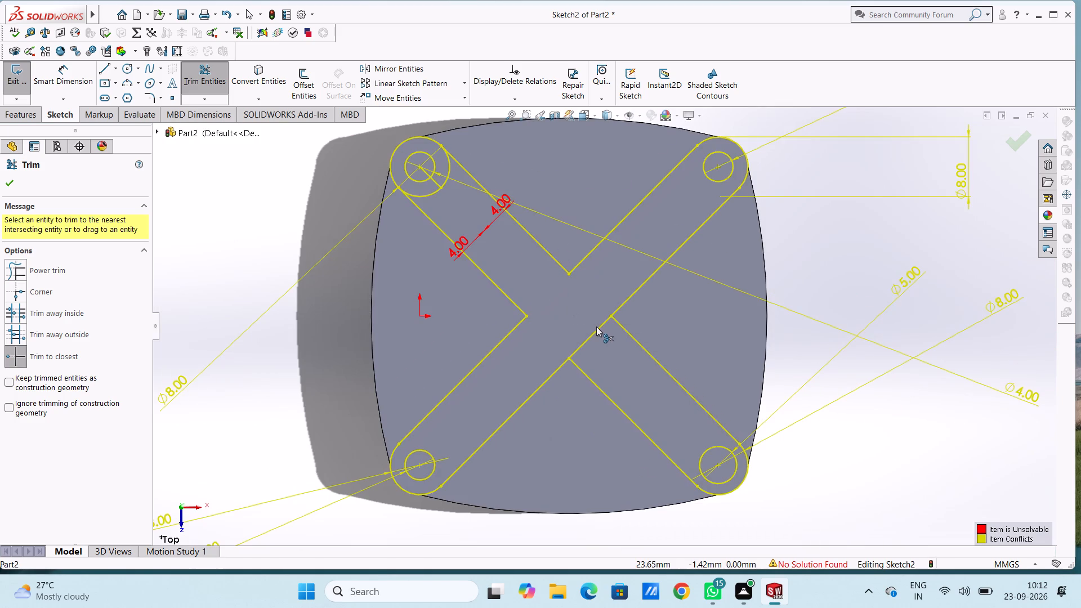
{"action": "left_click", "coordinate": [596, 331]}
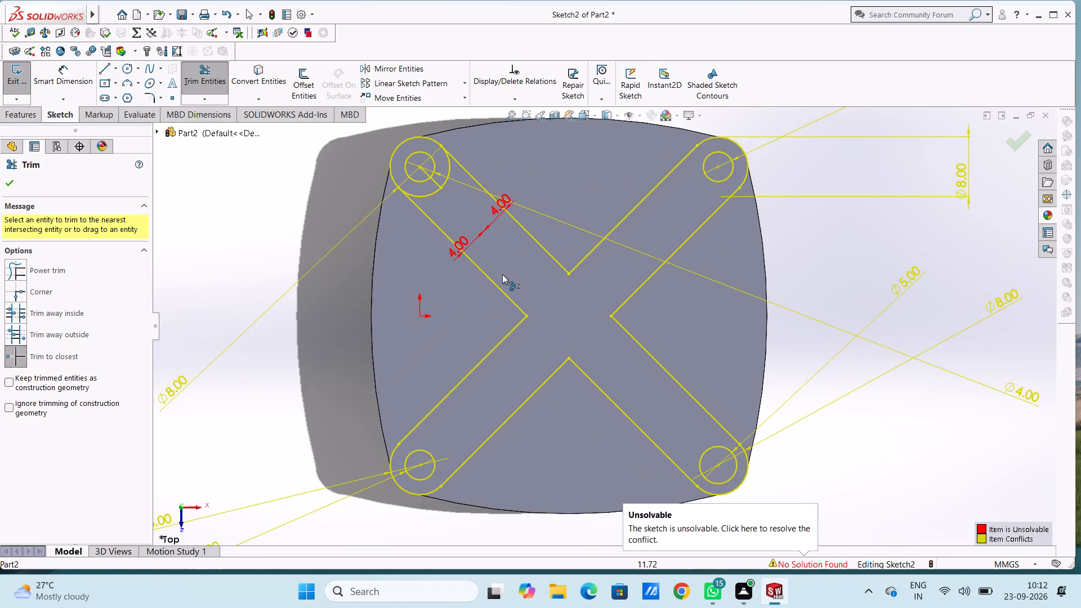
Trim the centre-line remnants inside the upper-left corner circles and the outer circle's inward arc, and end Trim Entities.
{"action": "left_click", "coordinate": [438, 184]}
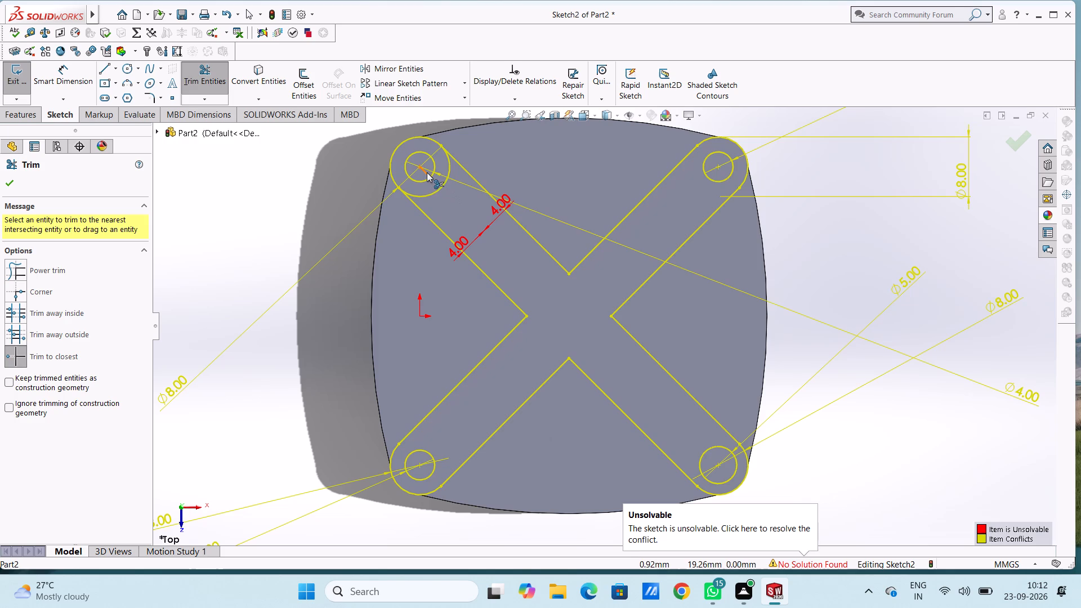
{"action": "left_click", "coordinate": [427, 172]}
{"action": "left_click", "coordinate": [435, 191]}
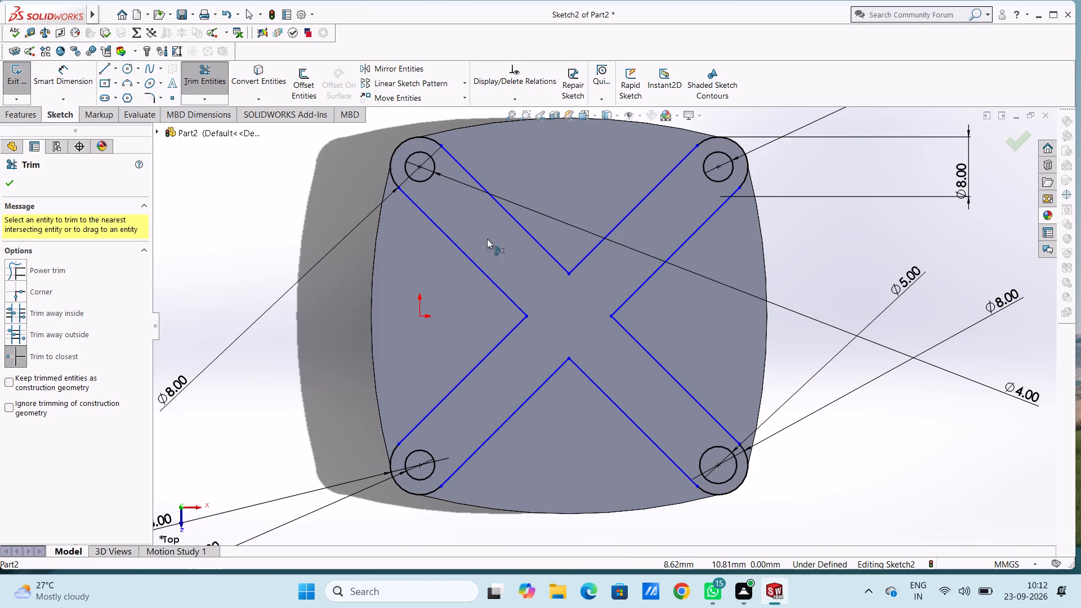
{"action": "scroll", "coordinate": [490, 250], "scroll_direction": "up", "scroll_amount": 3}
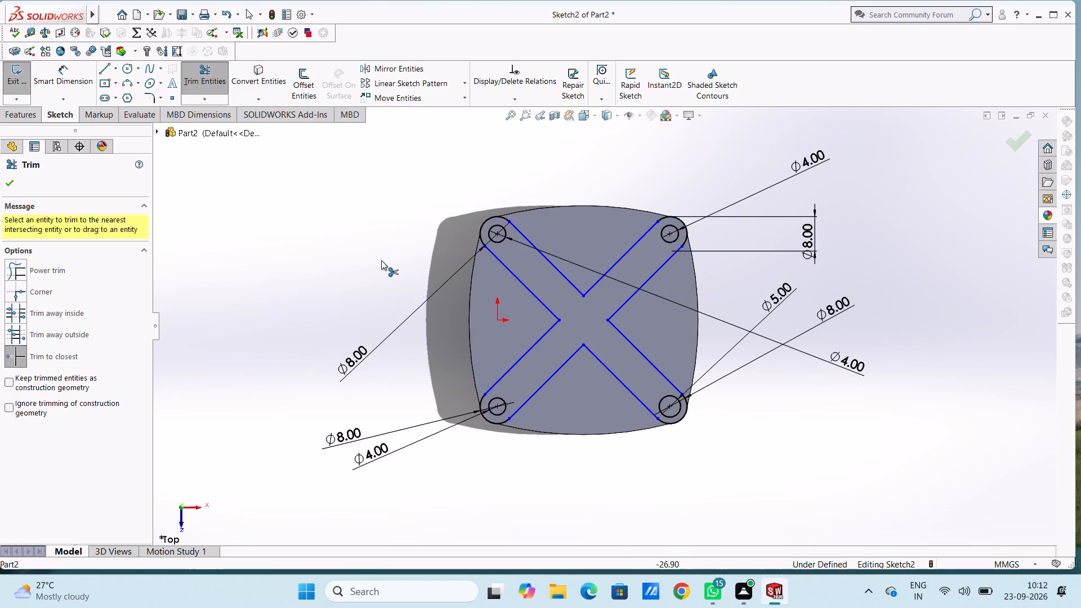
{"action": "key", "text": "Escape"}
{"action": "key", "text": "Escape"}
{"action": "key", "text": "Escape"}
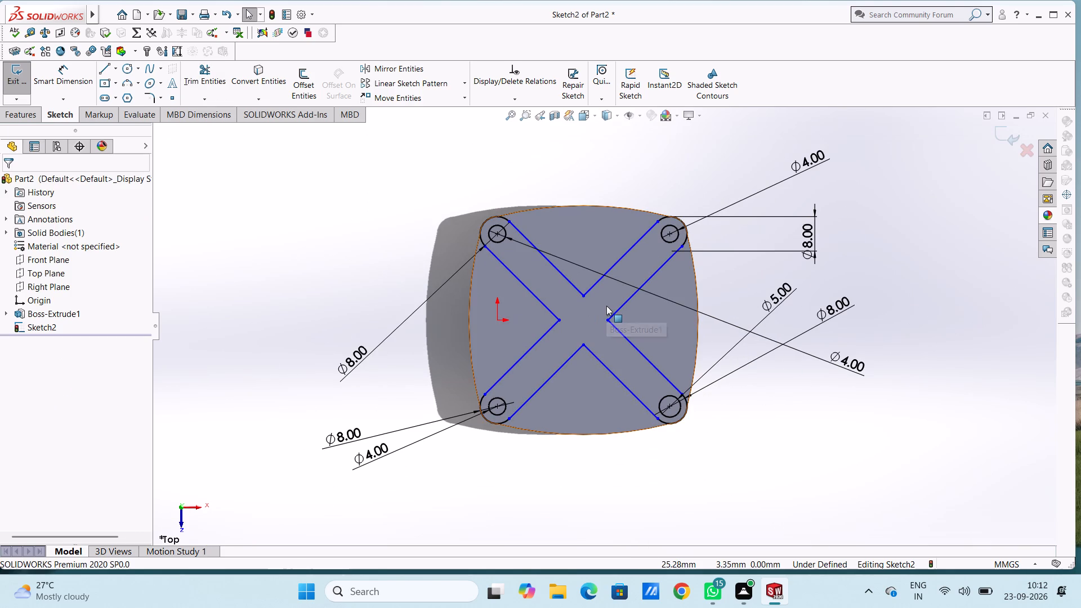
Extrude the cross-arm sketch as a blind boss 5 mm above the body's top face, with the result merged.
{"action": "scroll", "coordinate": [606, 306], "scroll_direction": "down", "scroll_amount": 5}
{"action": "scroll", "coordinate": [633, 334], "scroll_direction": "up", "scroll_amount": 8}
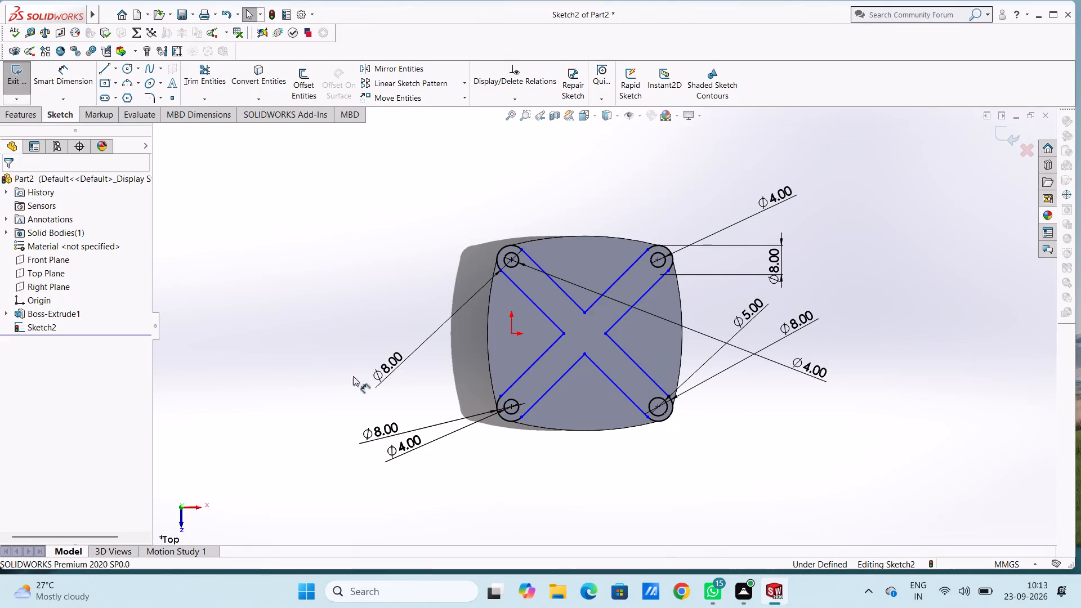
{"action": "left_click", "coordinate": [23, 122]}
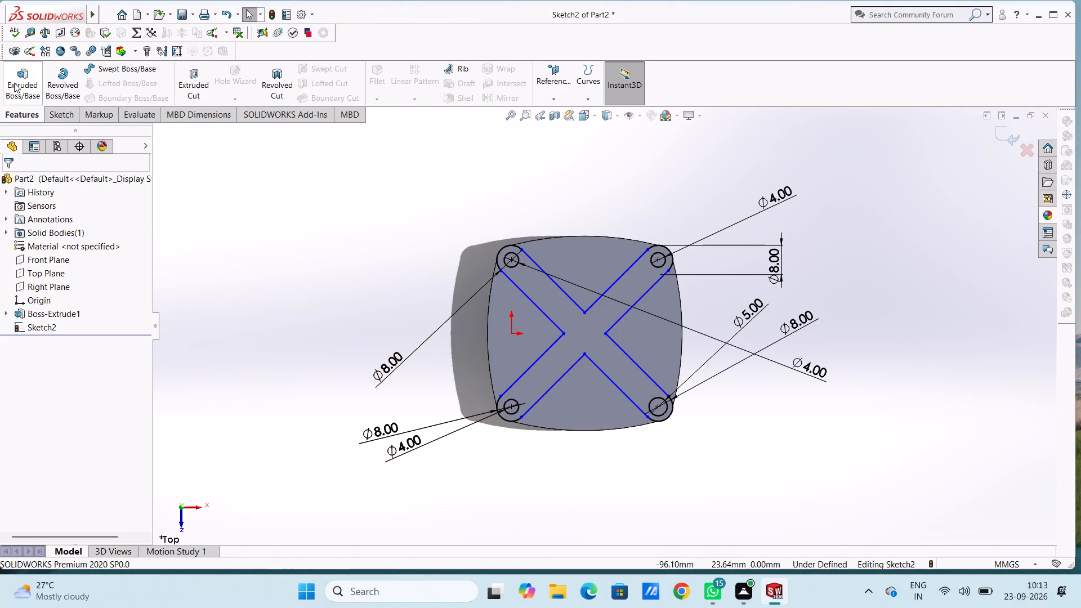
{"action": "left_click", "coordinate": [14, 82]}
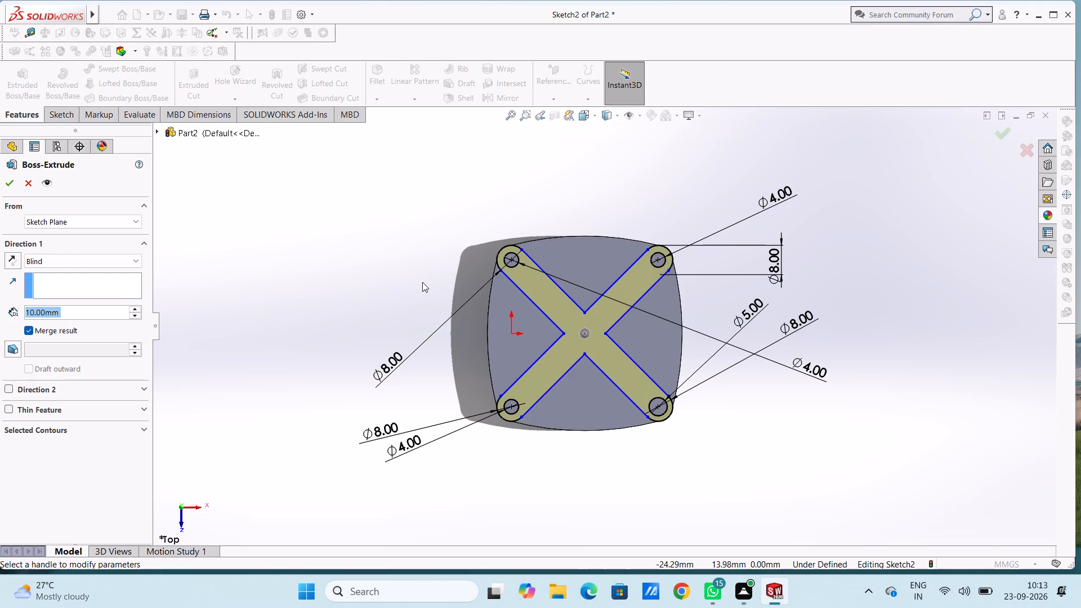
{"action": "middle_click_drag", "start_coordinate": [419, 283], "coordinate": [376, 226]}
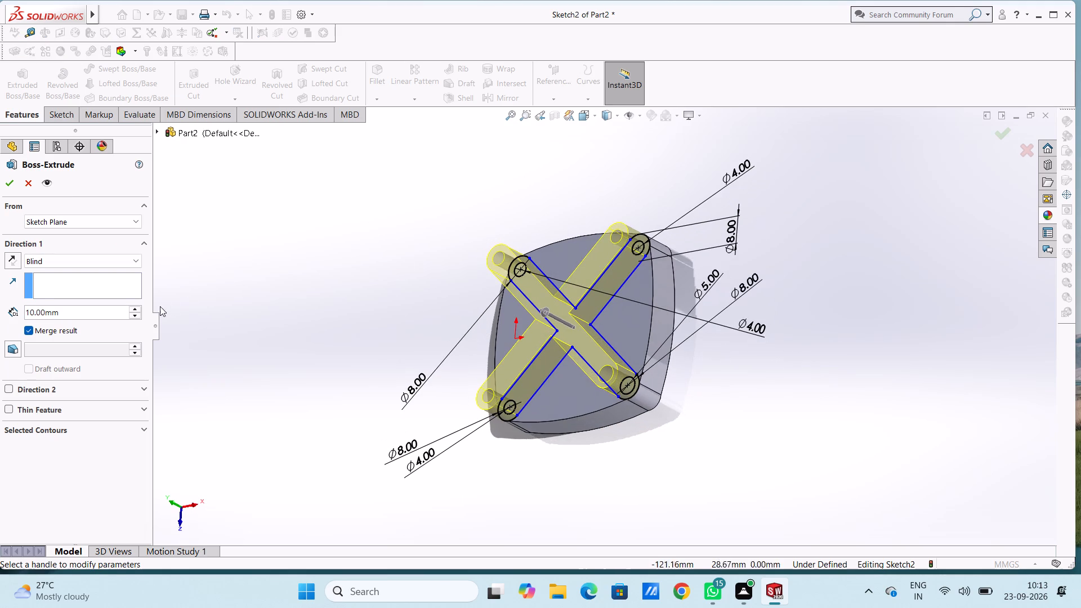
{"action": "double_click", "coordinate": [114, 311]}
{"action": "double_click", "coordinate": [103, 305]}
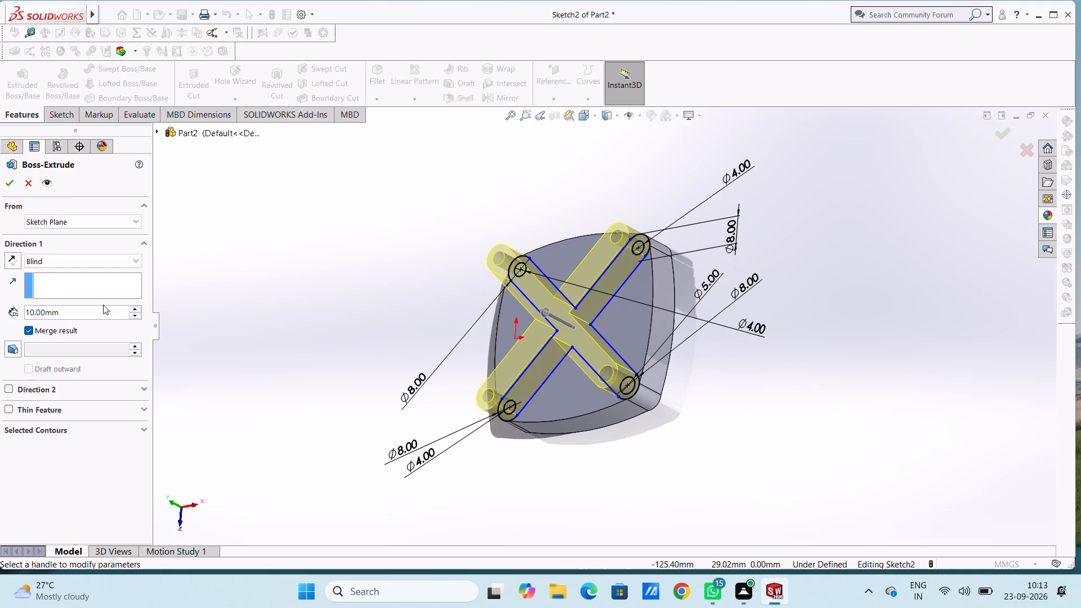
{"action": "double_click", "coordinate": [102, 305]}
{"action": "left_click", "coordinate": [98, 310]}
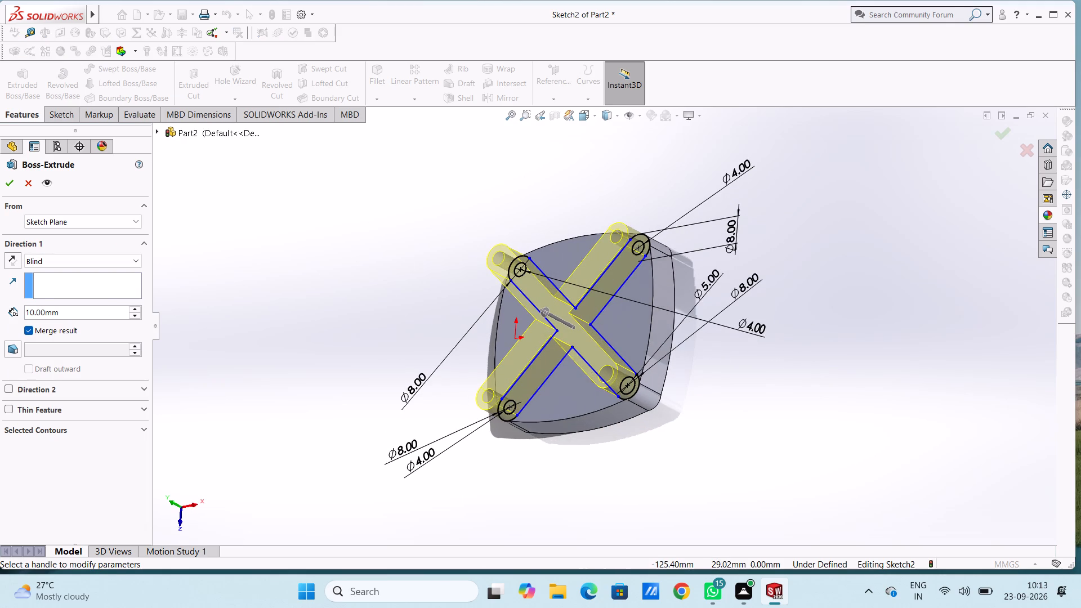
{"action": "double_click", "coordinate": [98, 313]}
{"action": "key", "text": "5"}
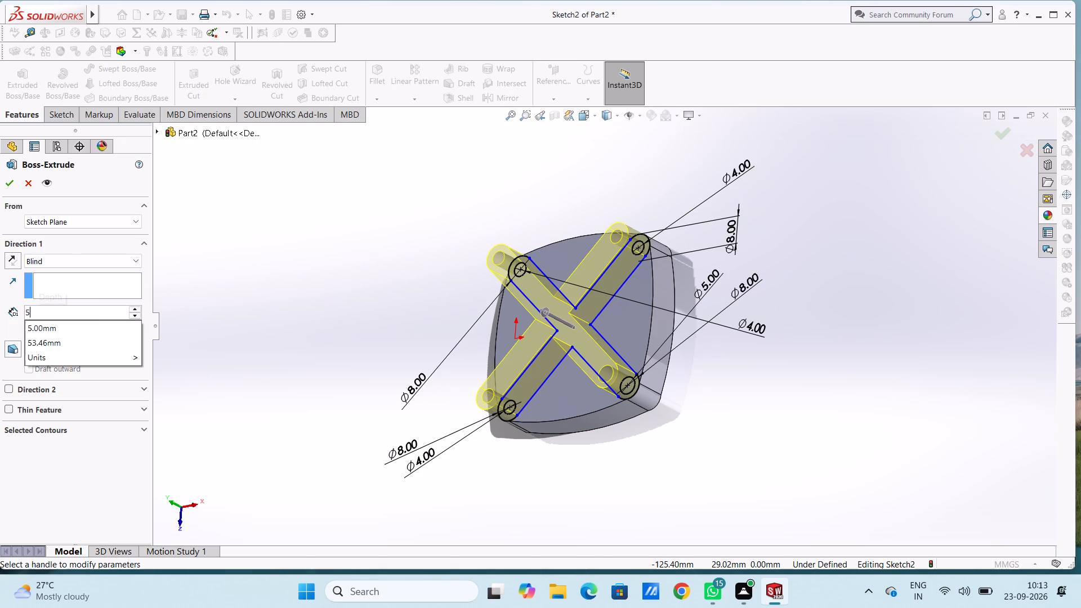
{"action": "key", "text": "Return"}
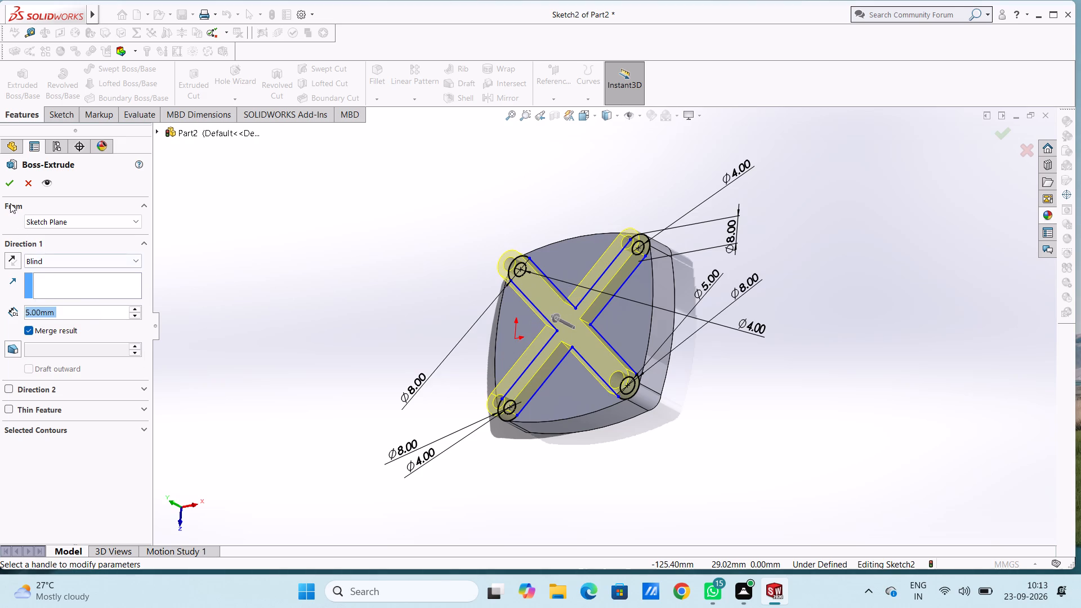
{"action": "left_click", "coordinate": [9, 183]}
{"action": "left_click", "coordinate": [321, 290]}
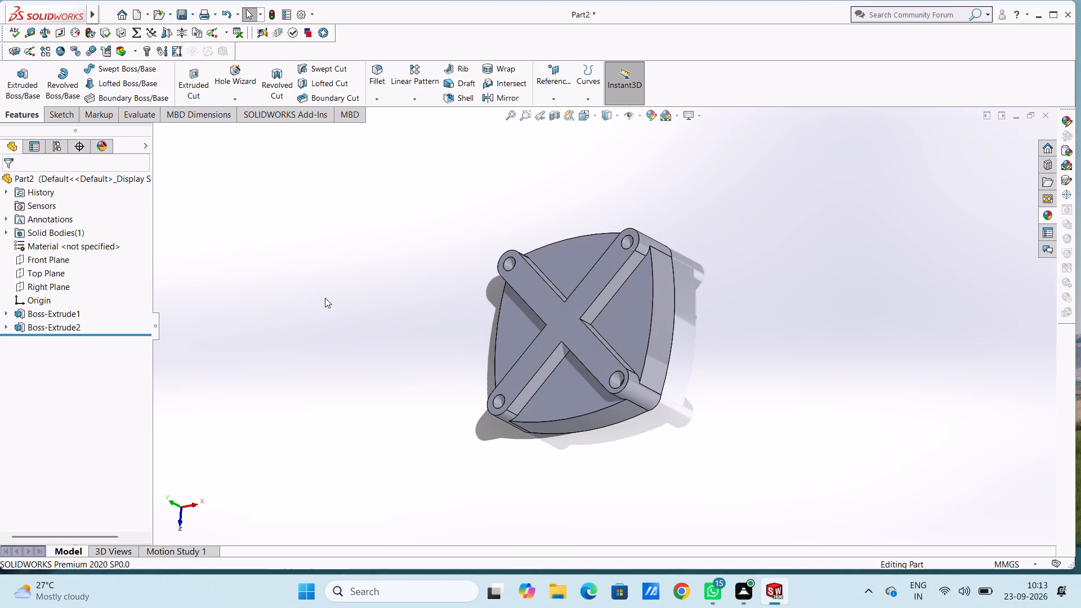
{"action": "middle_click_drag", "start_coordinate": [334, 304], "coordinate": [360, 331]}
{"action": "key", "text": "ctrl+7"}
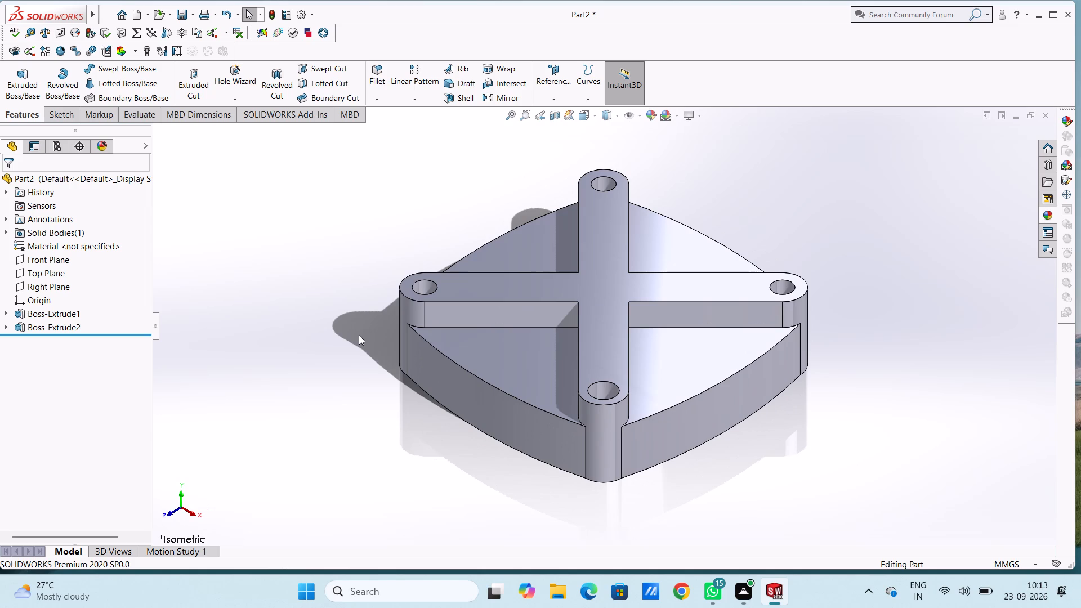
Fillet the top outer edges of all four cross arms and their rounded ends with a 0.5 mm radius.
{"action": "left_click", "coordinate": [379, 69]}
{"action": "left_click", "coordinate": [579, 386]}
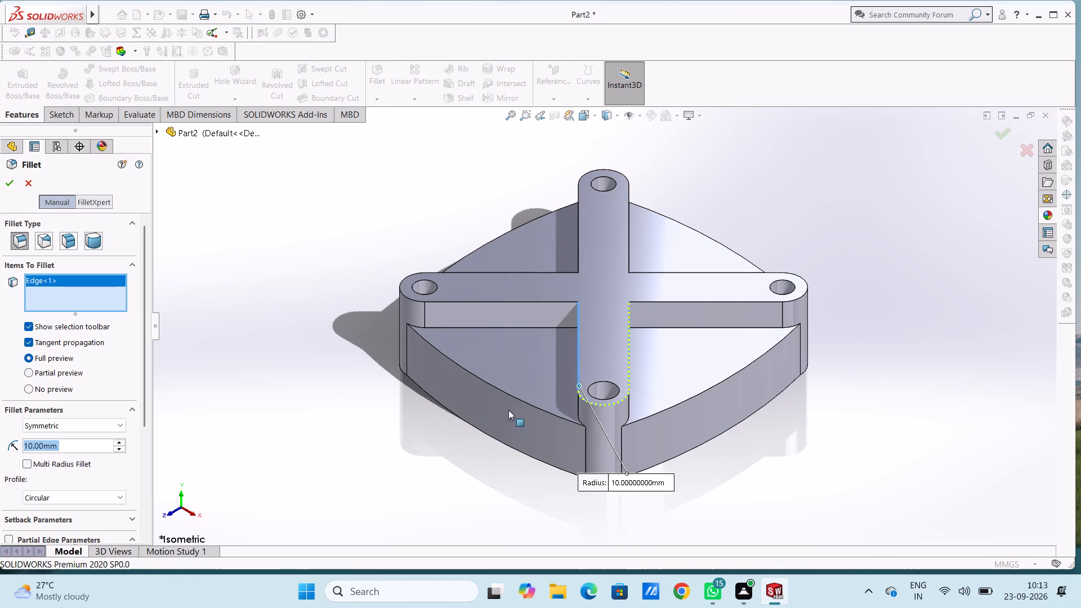
{"action": "key", "text": "1"}
{"action": "key", "text": "Return"}
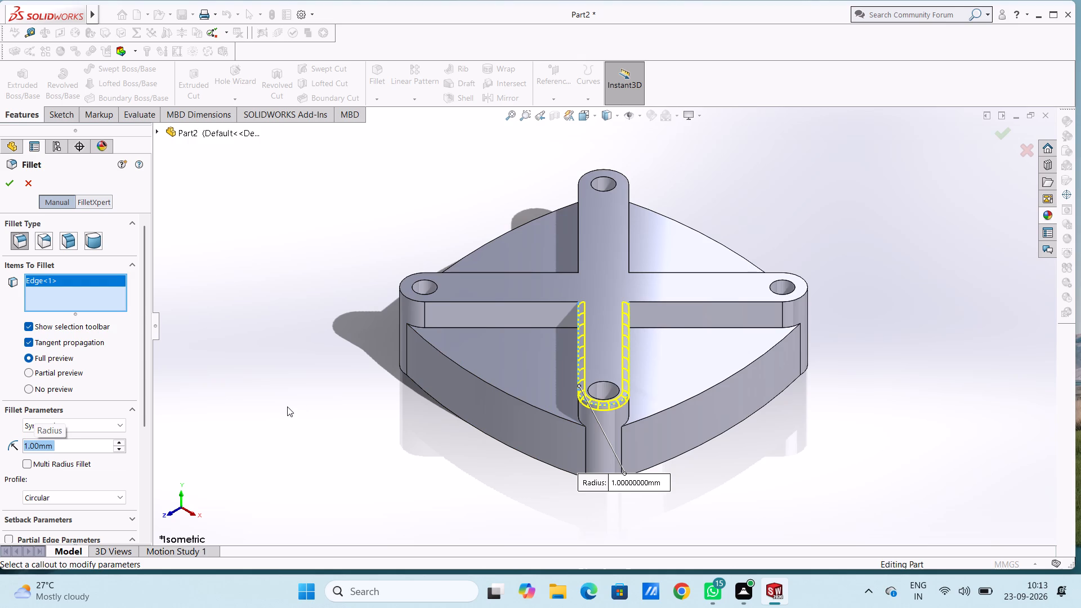
{"action": "type", "text": "0.5"}
{"action": "key", "text": "Return"}
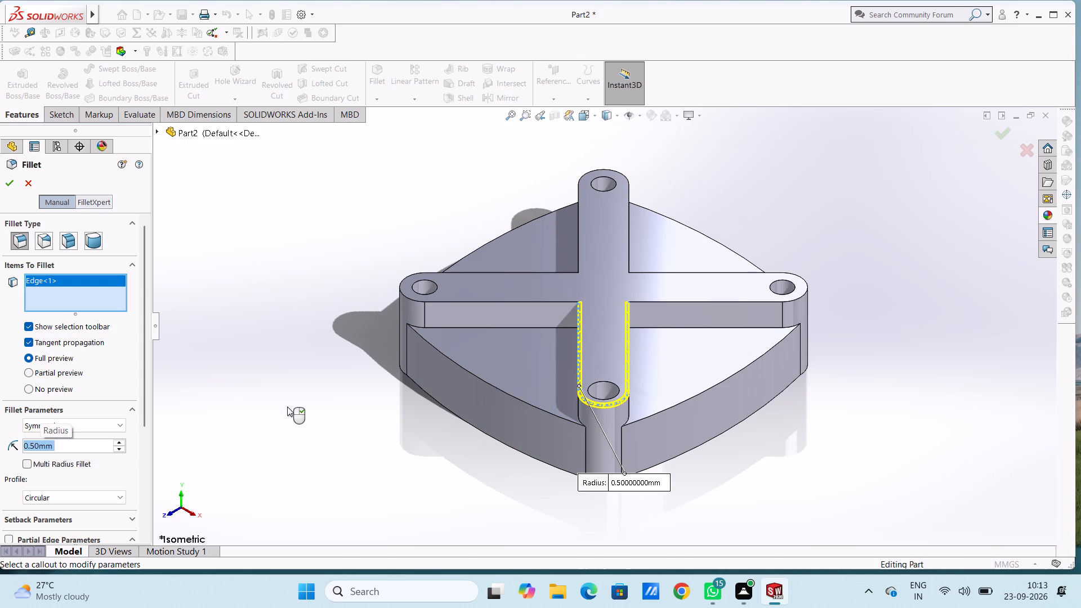
{"action": "left_click", "coordinate": [446, 300]}
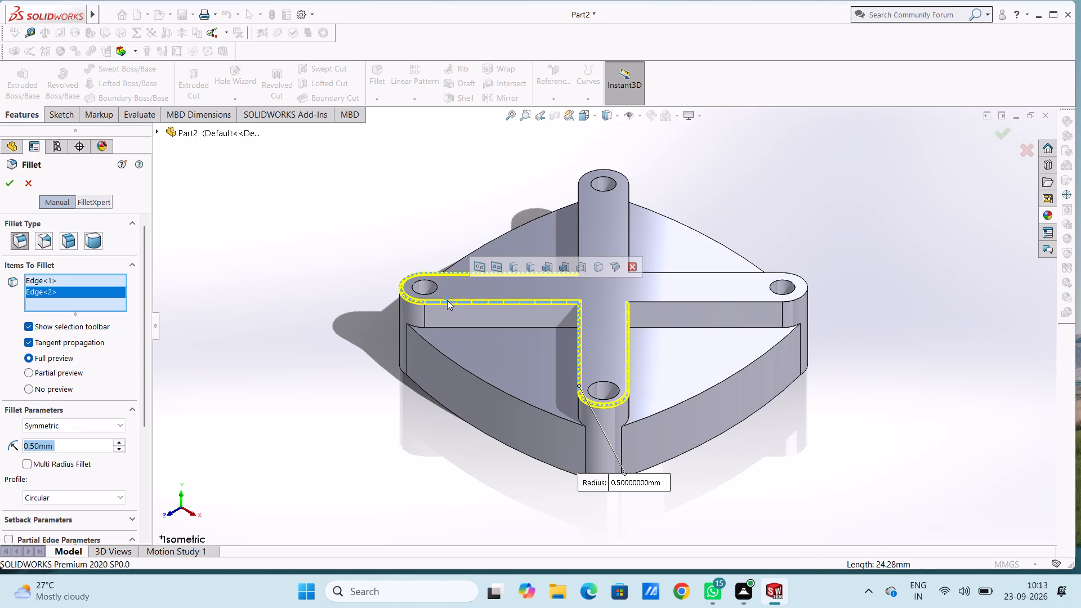
{"action": "left_click", "coordinate": [678, 302]}
{"action": "left_click", "coordinate": [628, 237]}
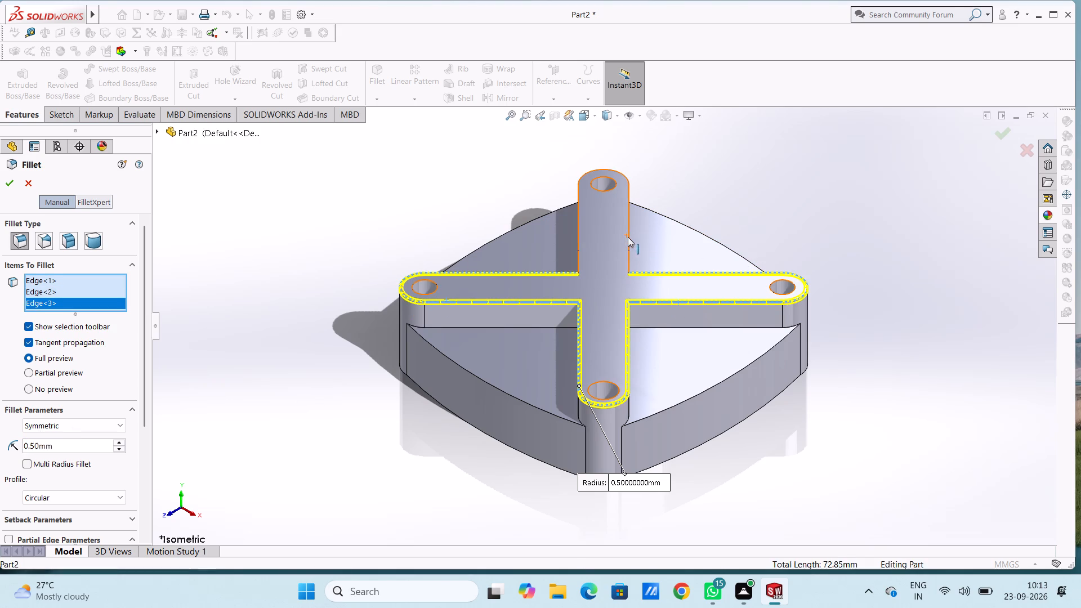
{"action": "left_click", "coordinate": [10, 185]}
{"action": "left_click", "coordinate": [261, 368]}
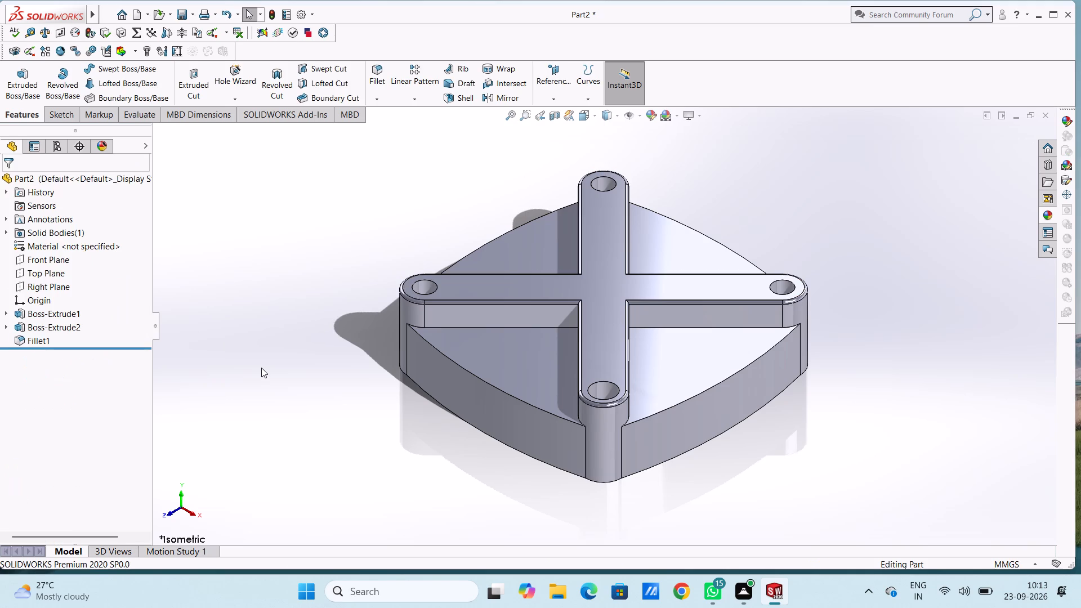
Start a sketch on the body's top face between the cross arms and draw a 15 mm radius circle centred on the cross.
{"action": "middle_click_drag", "start_coordinate": [260, 305], "coordinate": [269, 336]}
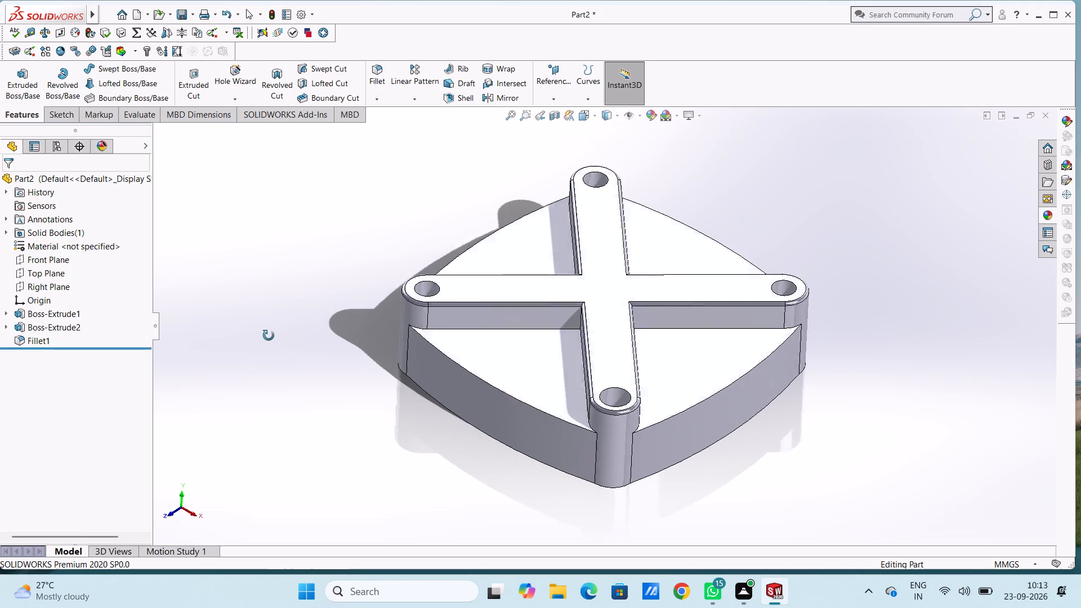
{"action": "middle_click_drag", "start_coordinate": [269, 336], "coordinate": [267, 377]}
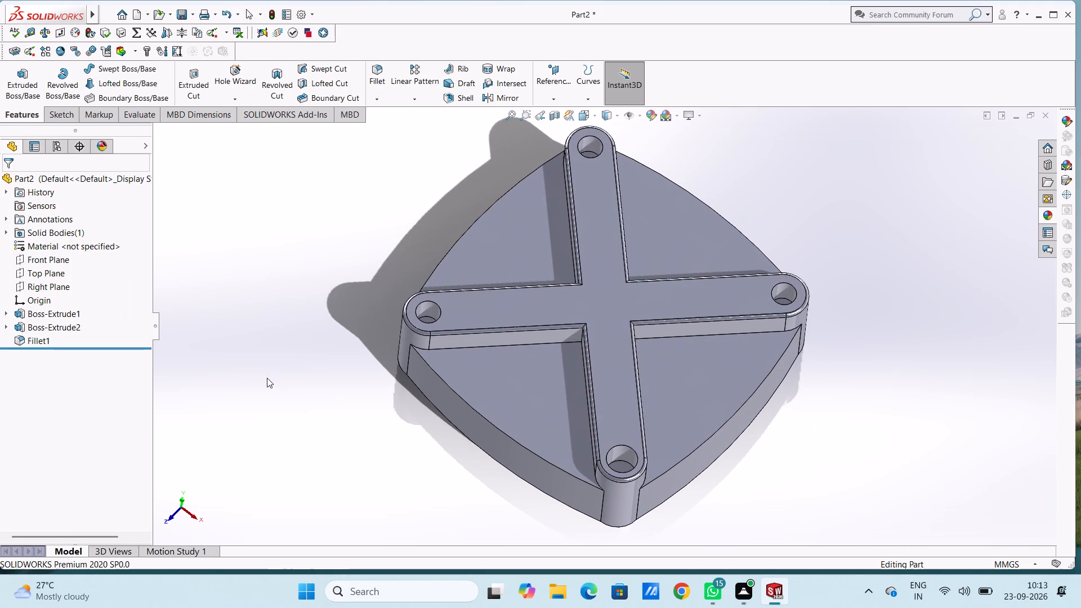
{"action": "key", "text": "ctrl+5"}
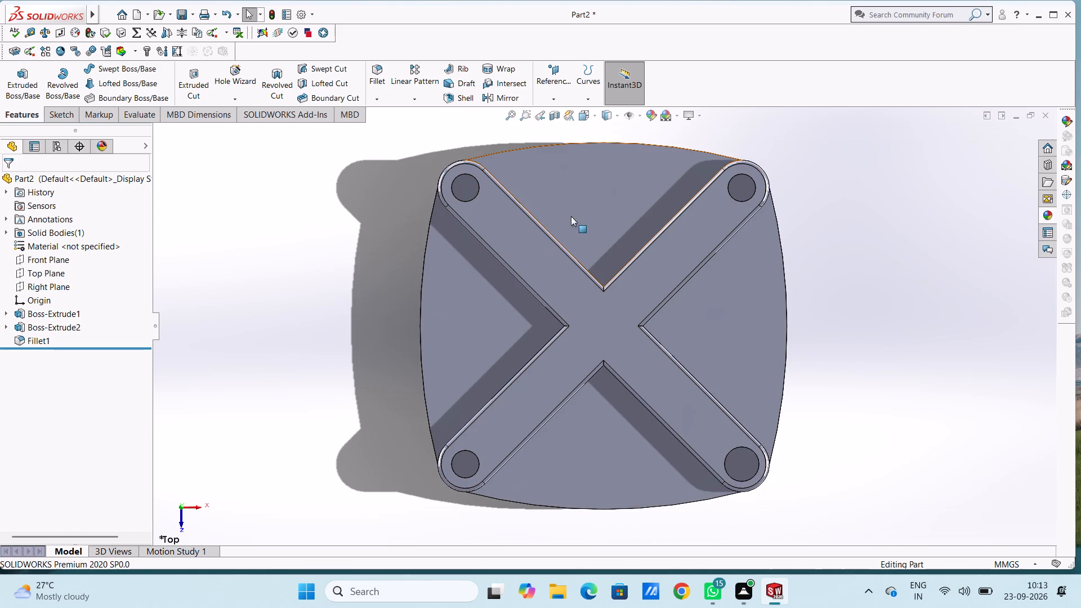
{"action": "left_click", "coordinate": [590, 202]}
{"action": "left_click", "coordinate": [639, 164]}
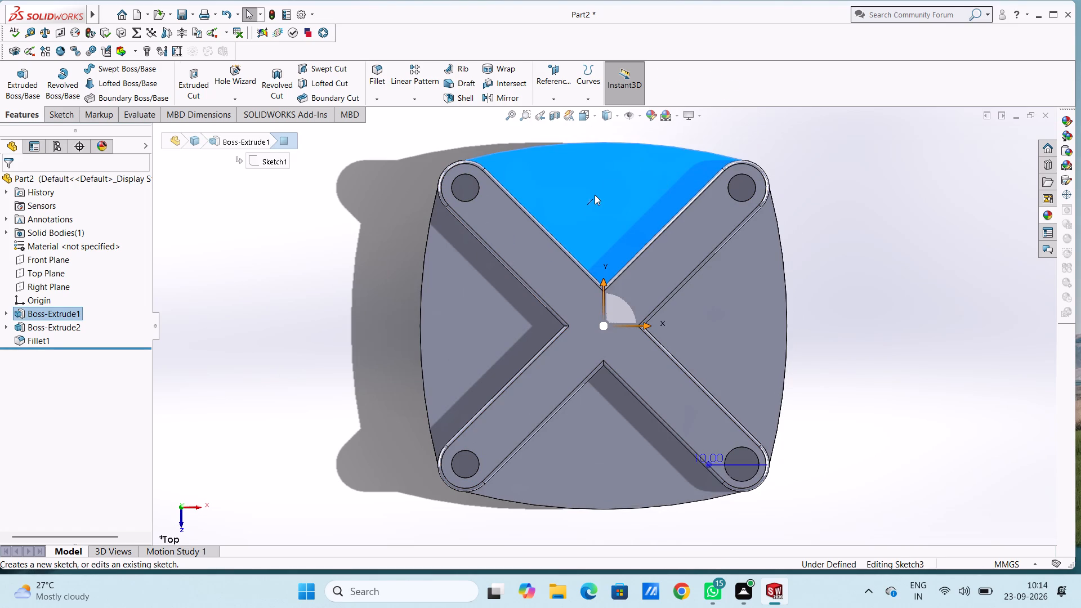
{"action": "left_click", "coordinate": [312, 274]}
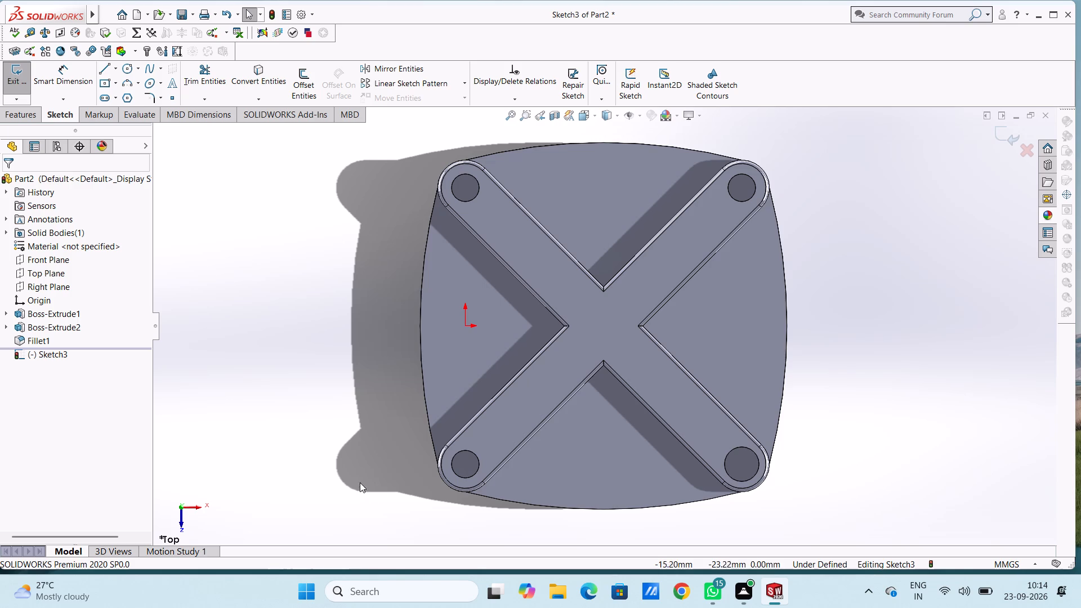
{"action": "left_click", "coordinate": [125, 71]}
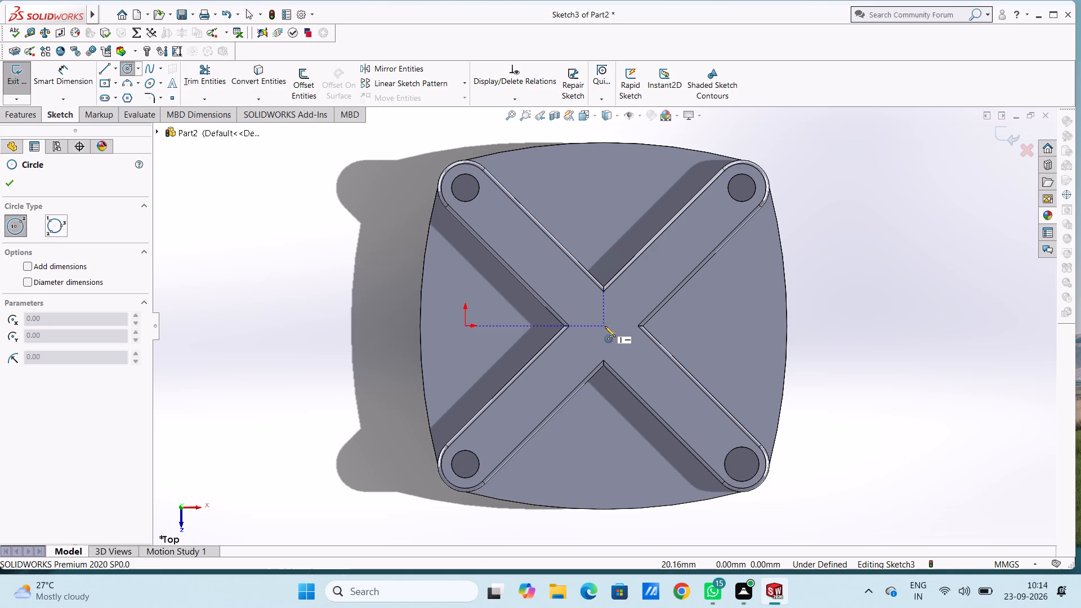
{"action": "left_click", "coordinate": [605, 325]}
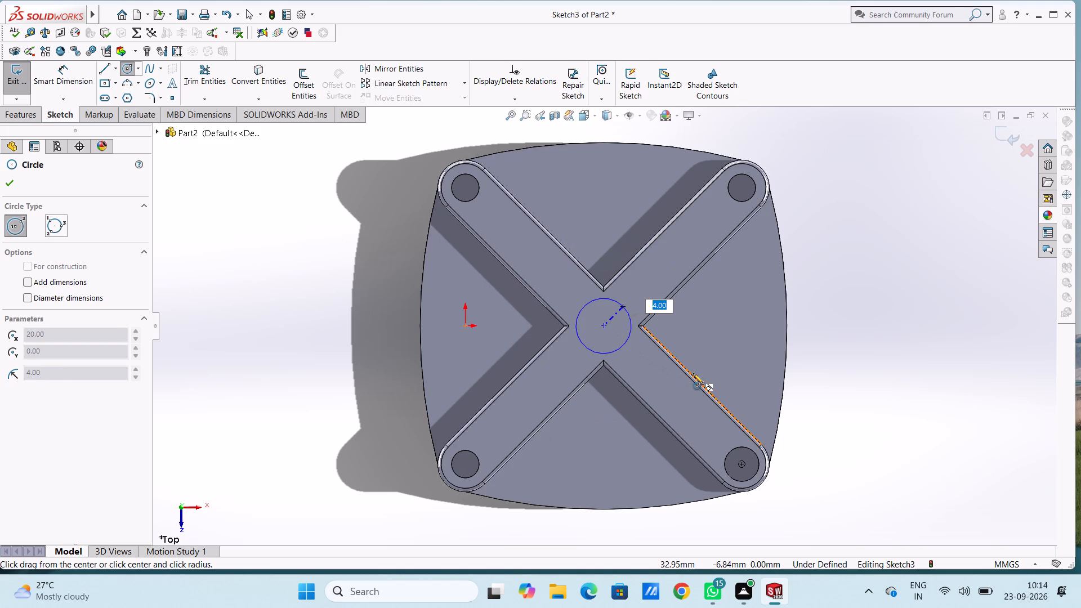
{"action": "type", "text": "15"}
{"action": "key", "text": "Return"}
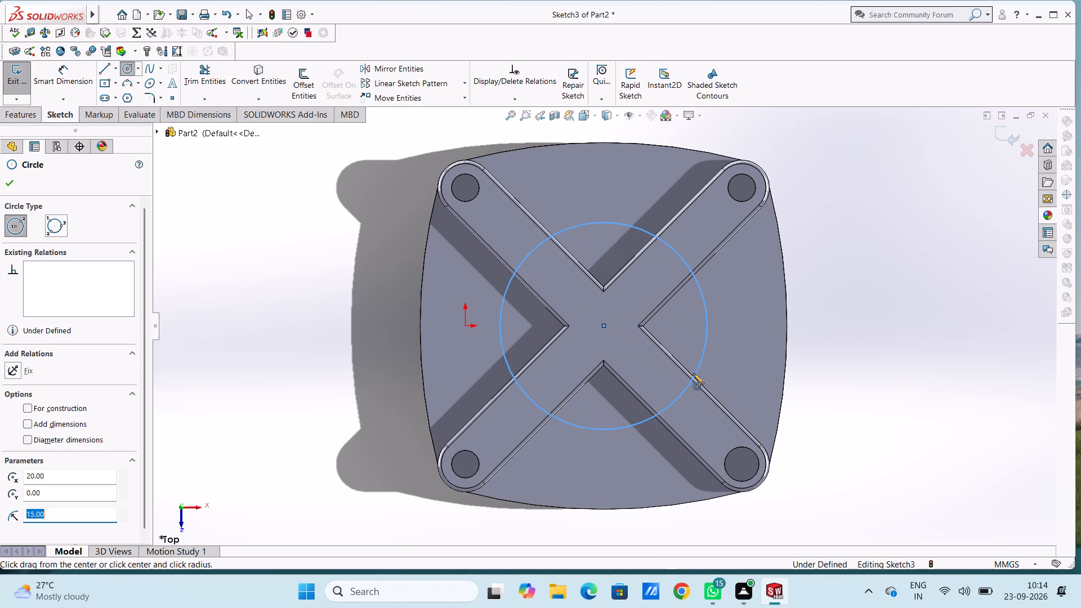
{"action": "key", "text": "Escape"}
{"action": "key", "text": "Escape"}
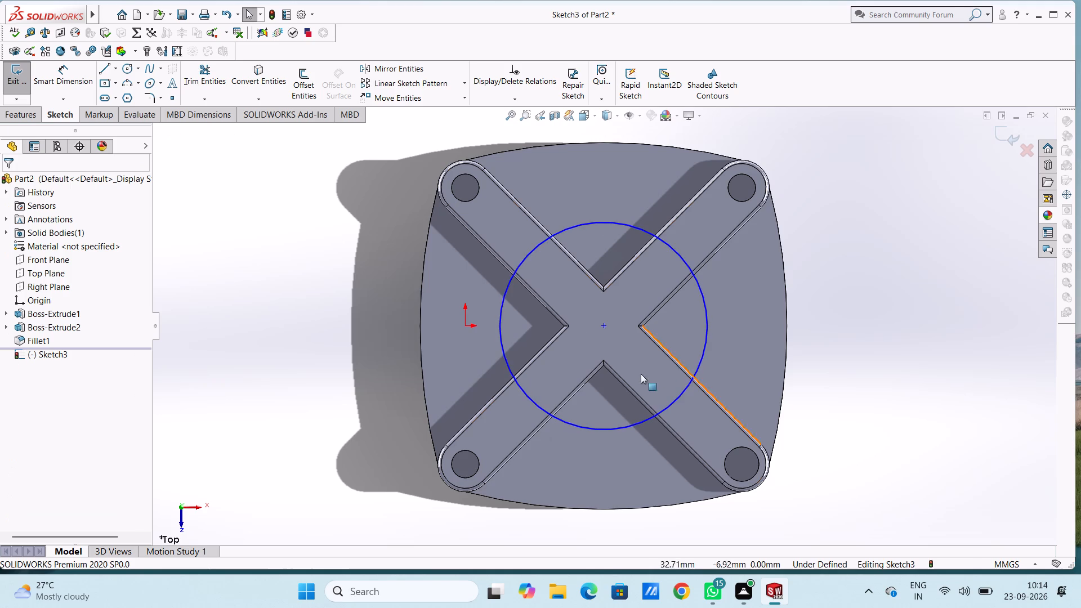
Add a diameter dimension to the central circle with Smart Dimension, keeping its drawn size.
{"action": "left_click", "coordinate": [53, 75]}
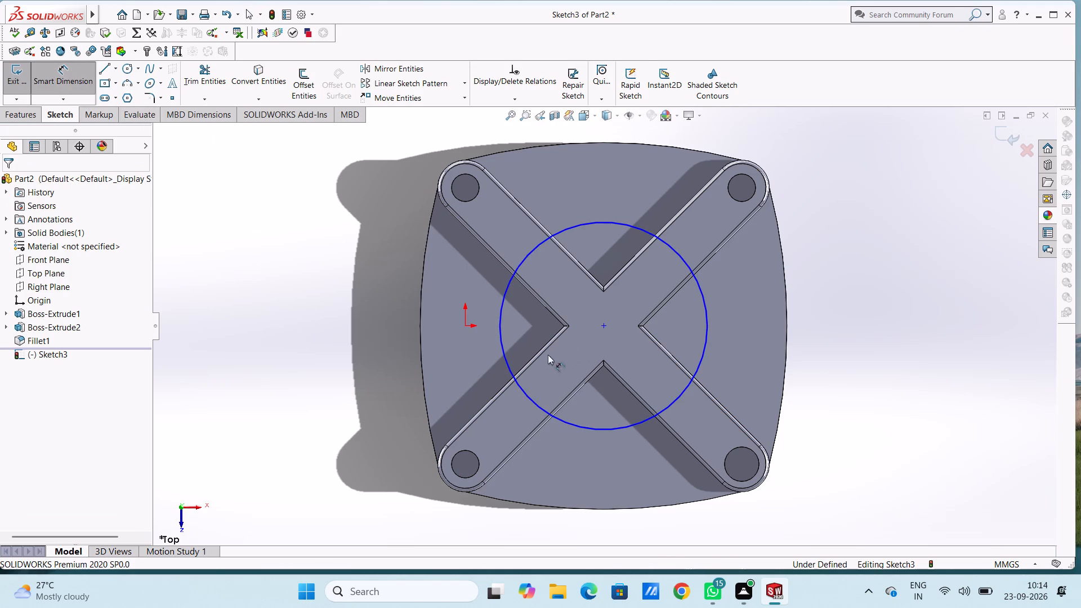
{"action": "left_click", "coordinate": [506, 361]}
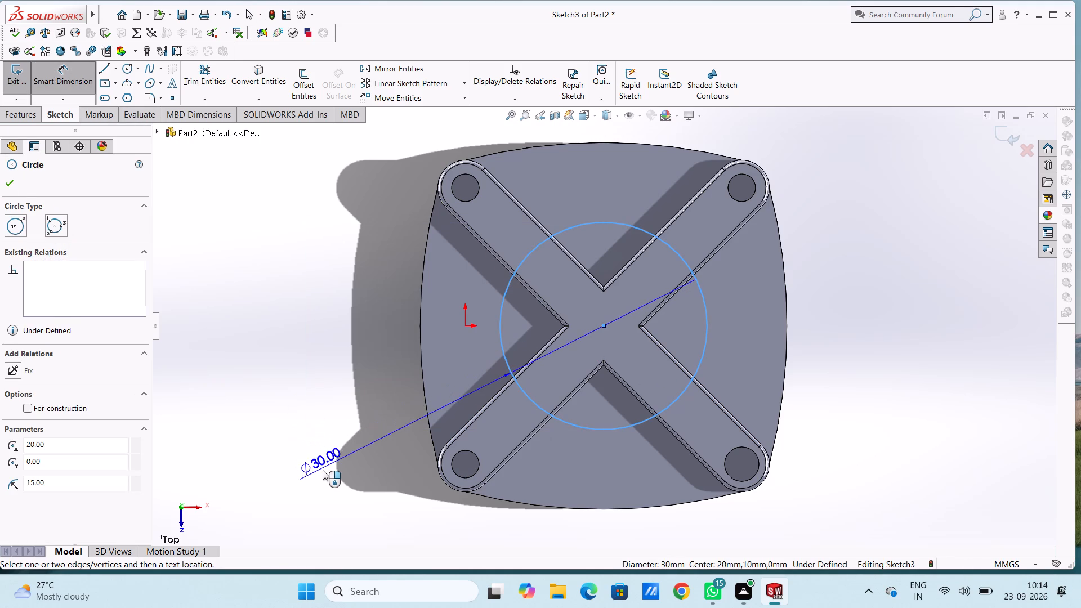
{"action": "left_click", "coordinate": [323, 470]}
{"action": "left_click", "coordinate": [271, 450]}
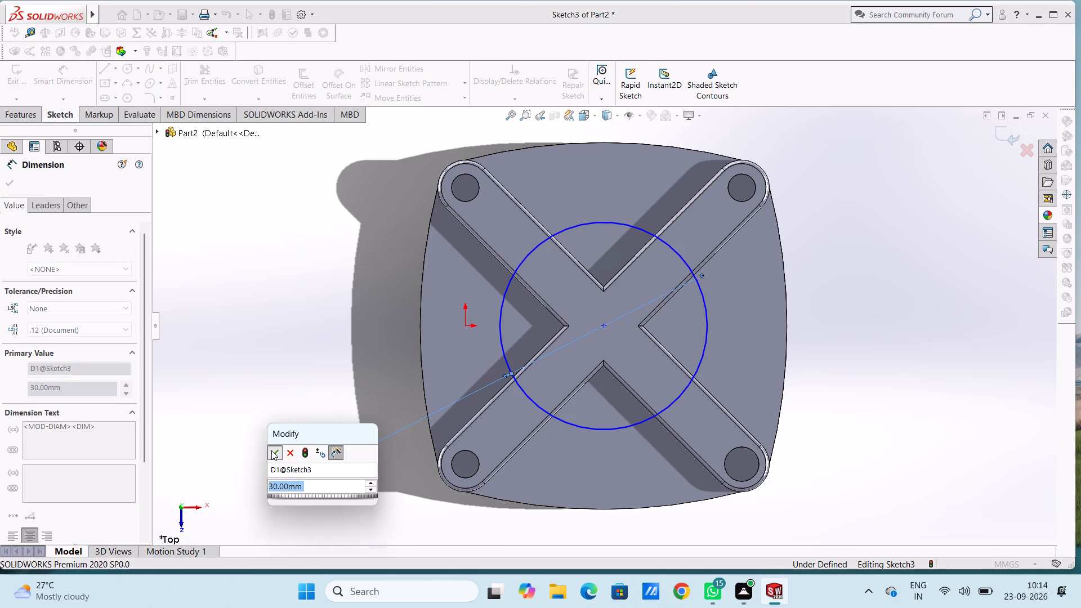
{"action": "left_click", "coordinate": [285, 377]}
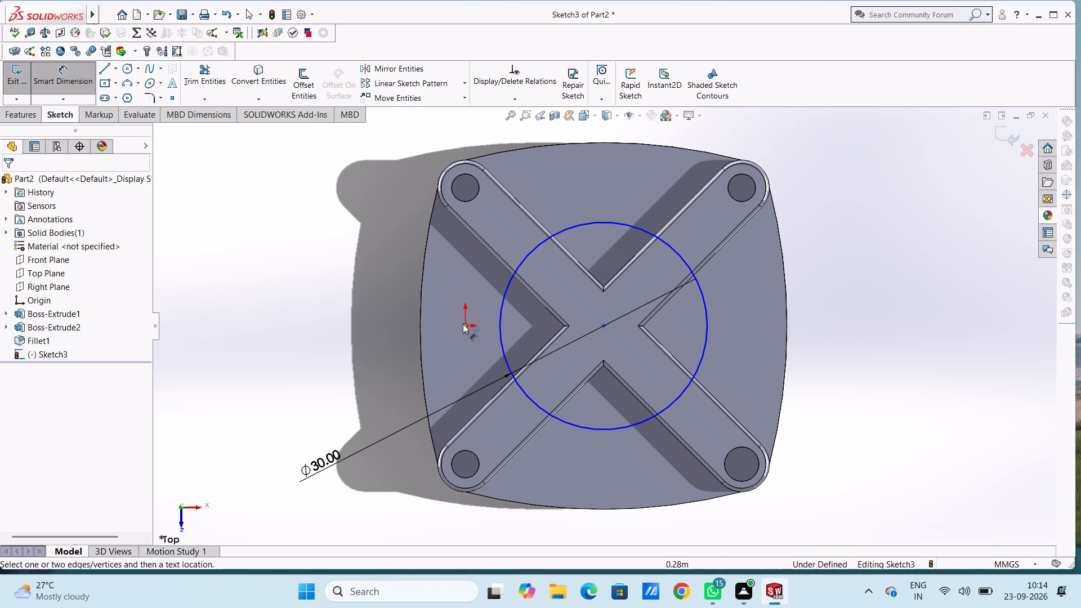
Dimension the circle's centre horizontally from the body's left arc edge and vertically from its upper arc edge, keeping the offered distances.
{"action": "left_click", "coordinate": [419, 333]}
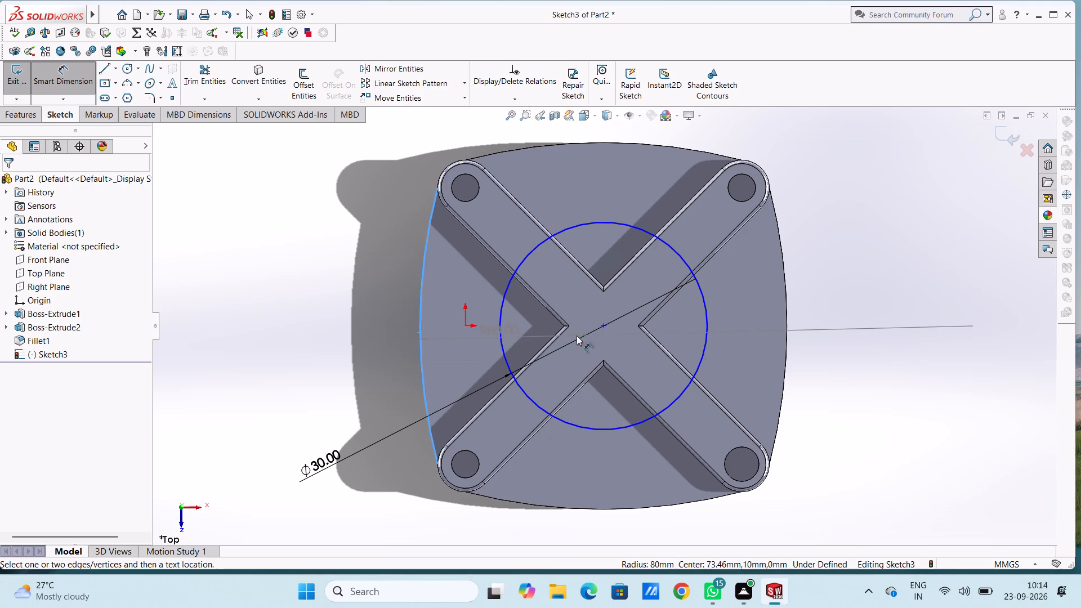
{"action": "left_click", "coordinate": [604, 324]}
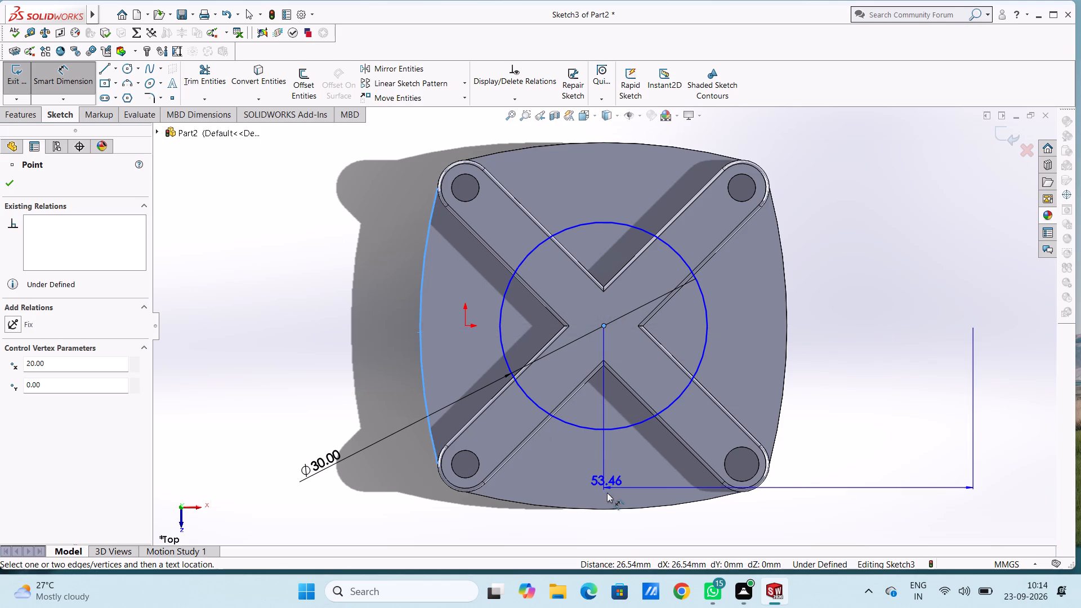
{"action": "left_click", "coordinate": [620, 527]}
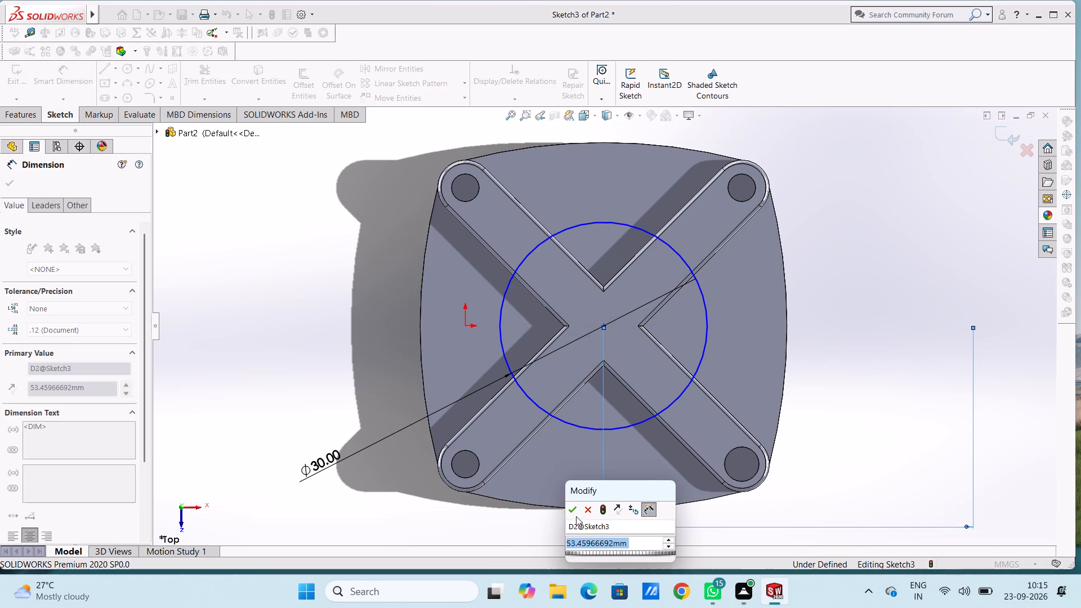
{"action": "left_click", "coordinate": [572, 512]}
{"action": "left_click", "coordinate": [282, 339]}
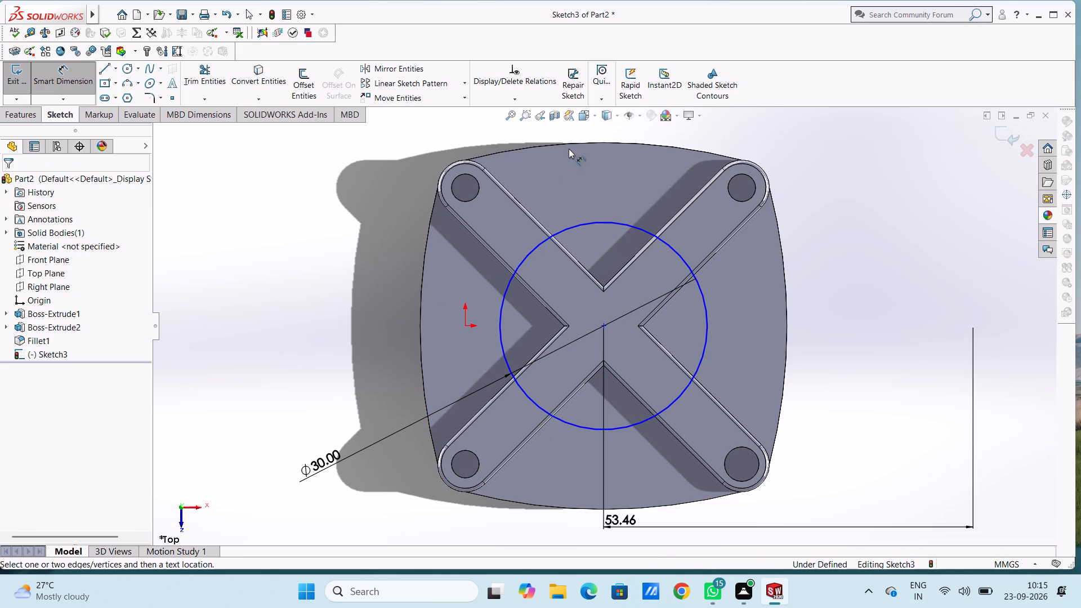
{"action": "left_click", "coordinate": [579, 145]}
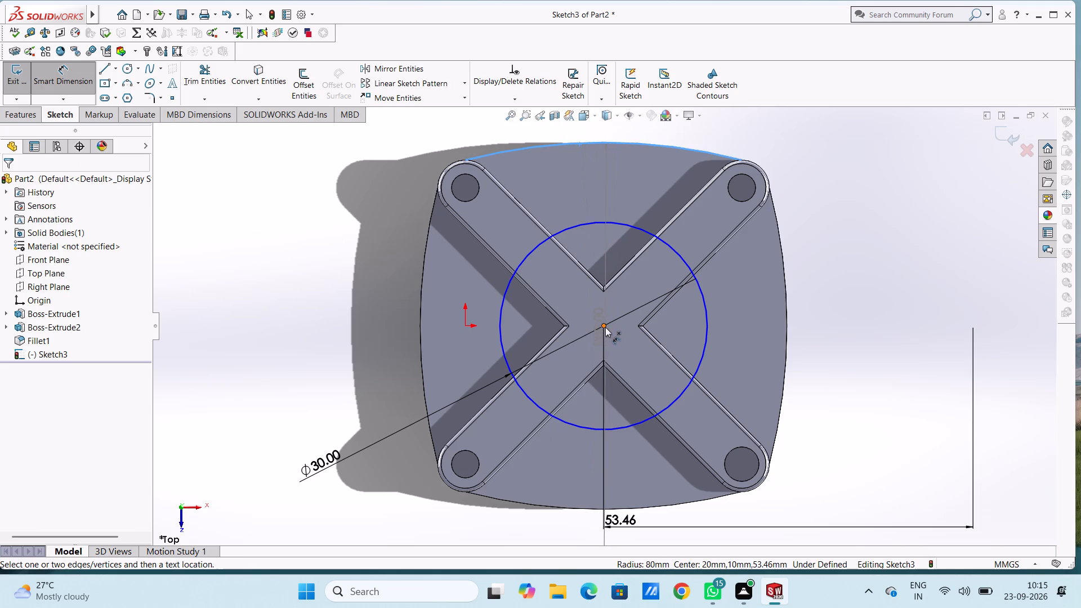
{"action": "left_click", "coordinate": [605, 327]}
{"action": "left_click", "coordinate": [891, 329]}
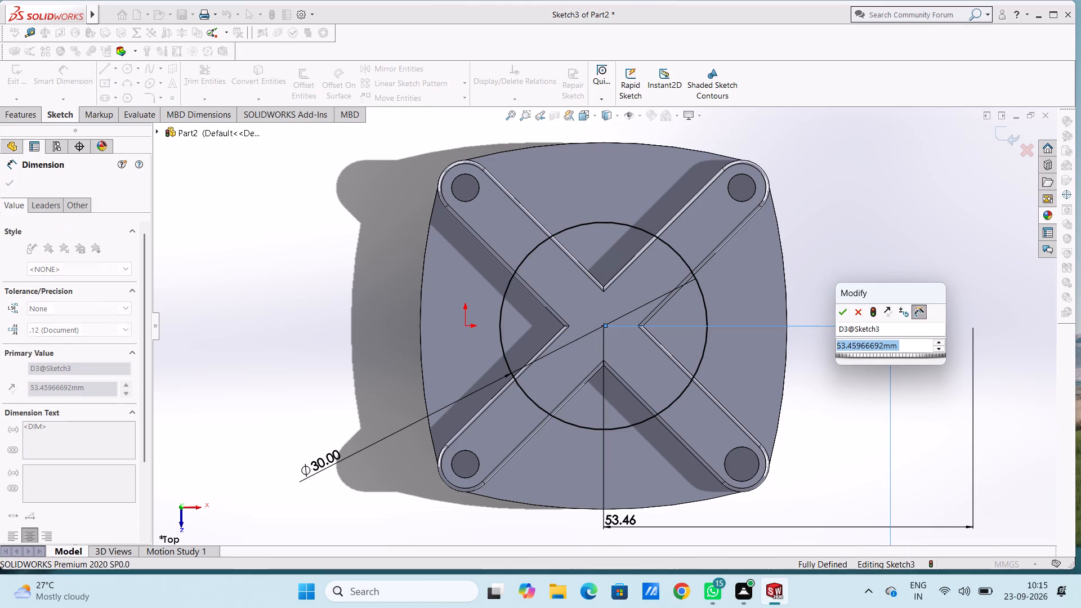
{"action": "left_click", "coordinate": [846, 315]}
{"action": "left_click", "coordinate": [870, 300]}
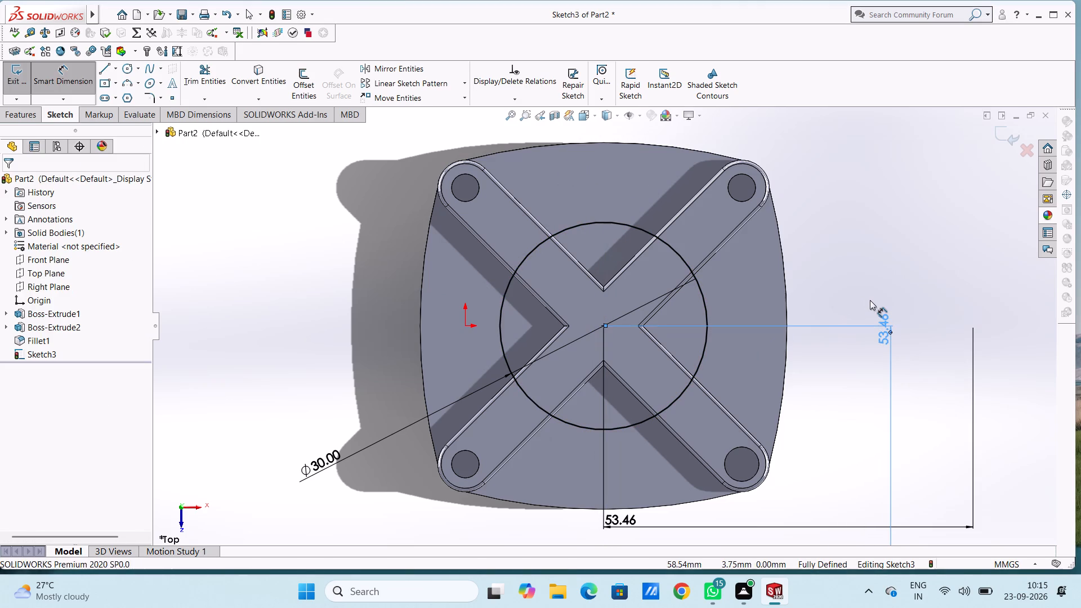
{"action": "key", "text": "Escape"}
{"action": "key", "text": "Escape"}
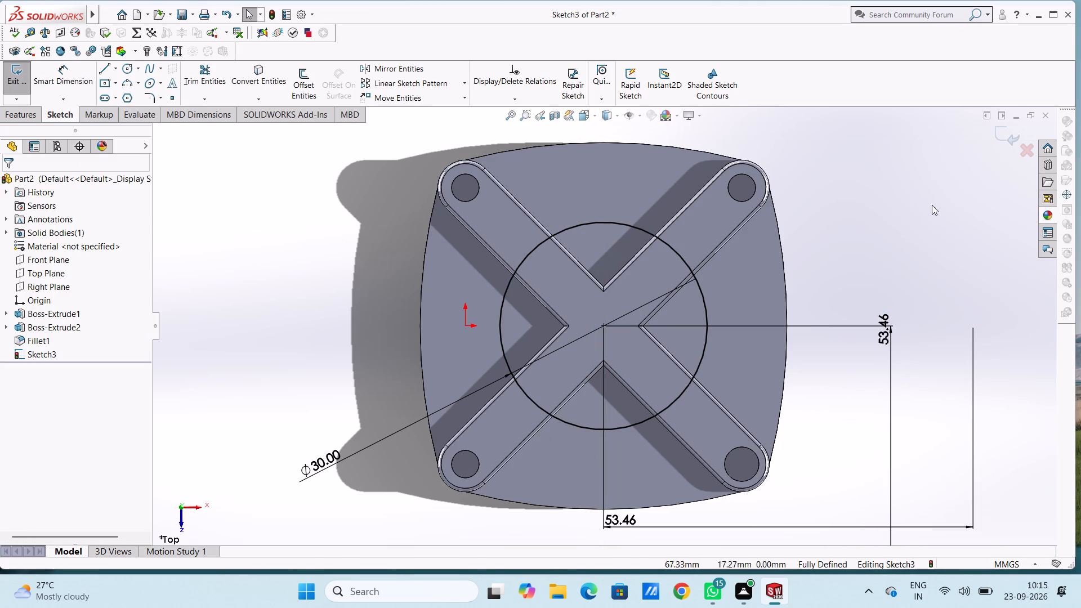
Extrude the central circle as a blind boss 10 mm high above the body's top face, merged with the part.
{"action": "middle_click_drag", "start_coordinate": [914, 243], "coordinate": [869, 249]}
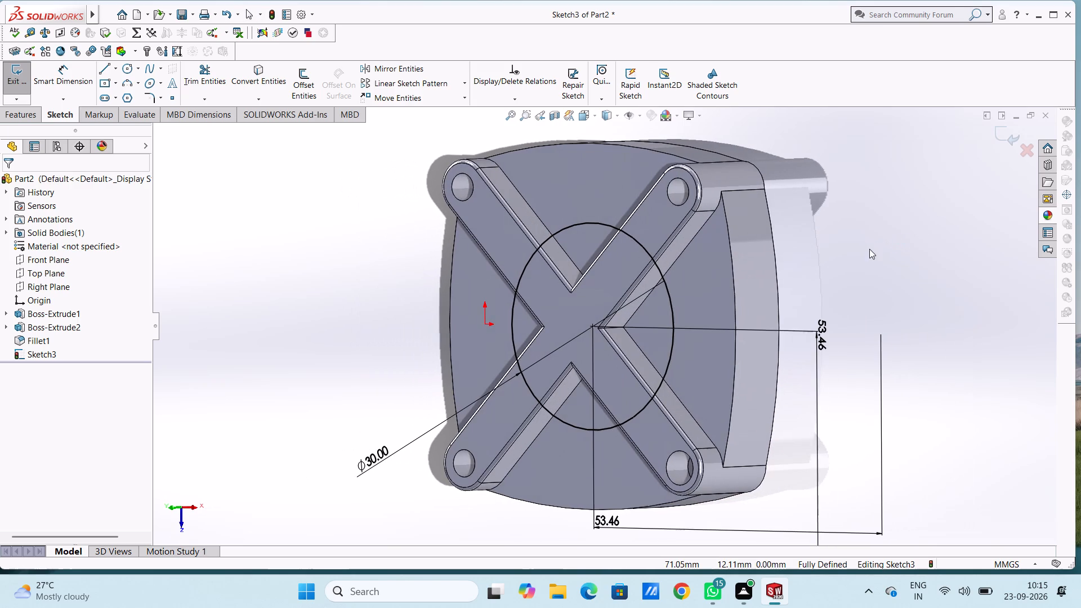
{"action": "left_click", "coordinate": [23, 113]}
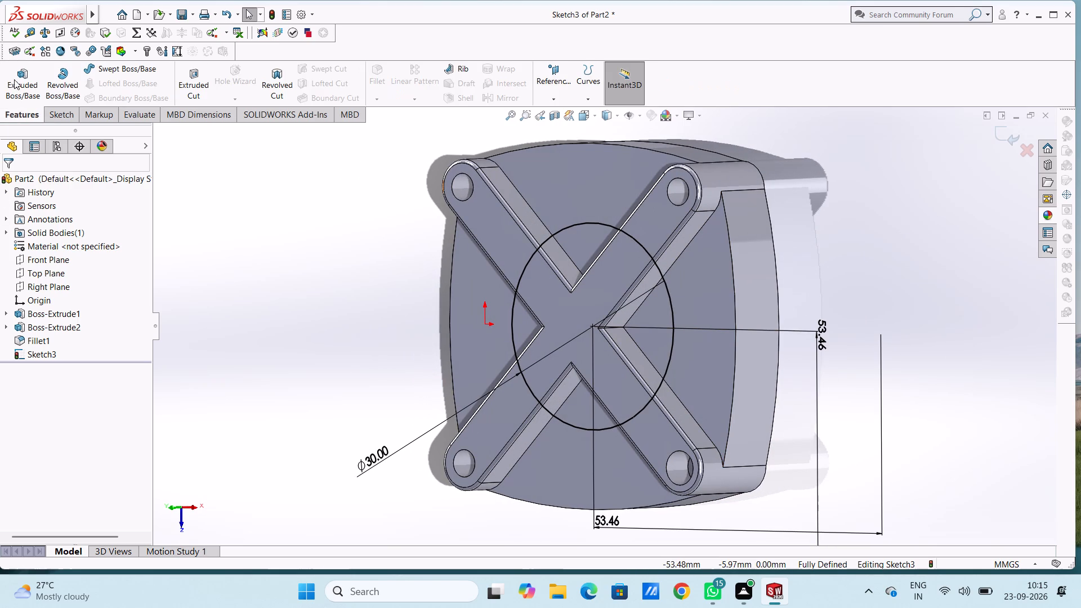
{"action": "left_click", "coordinate": [14, 68]}
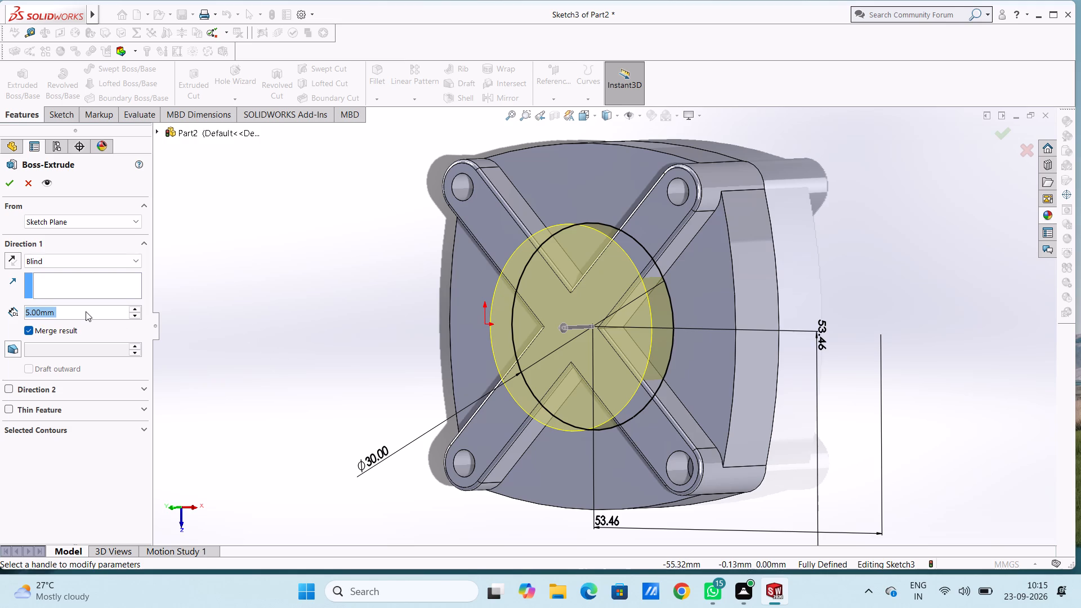
{"action": "type", "text": "22"}
{"action": "key", "text": "Return"}
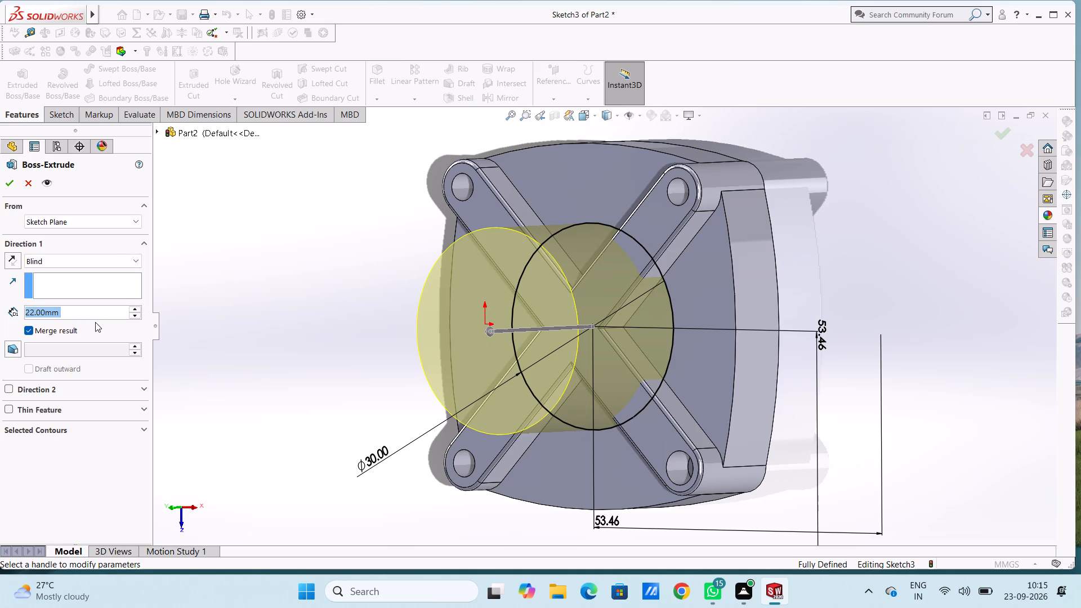
{"action": "middle_click_drag", "start_coordinate": [318, 256], "coordinate": [314, 256]}
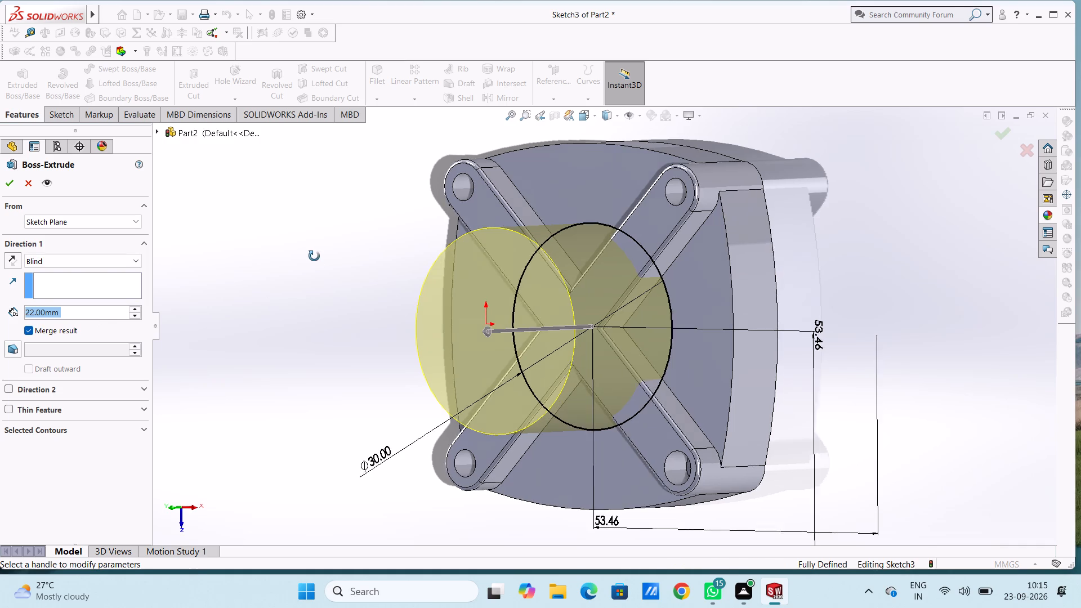
{"action": "middle_click_drag", "start_coordinate": [314, 256], "coordinate": [270, 278]}
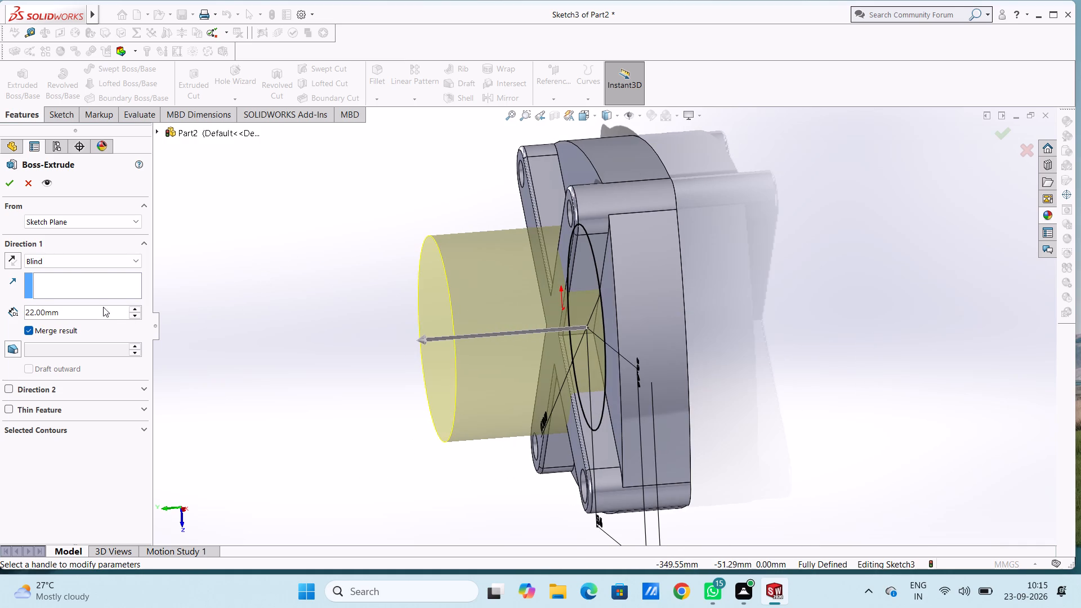
{"action": "double_click", "coordinate": [99, 305]}
{"action": "double_click", "coordinate": [94, 314]}
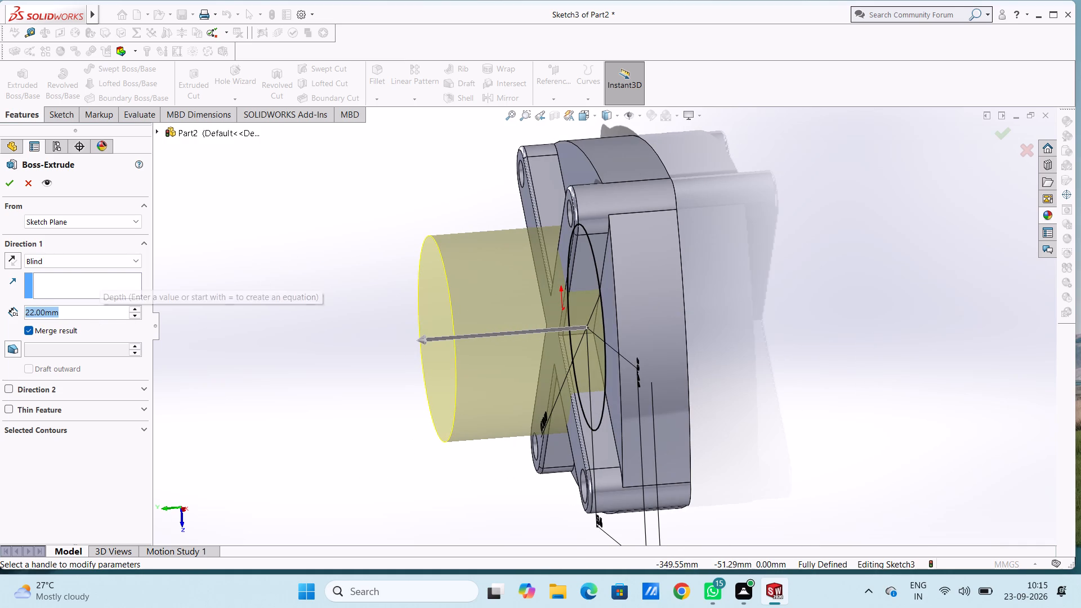
{"action": "type", "text": "10"}
{"action": "key", "text": "Return"}
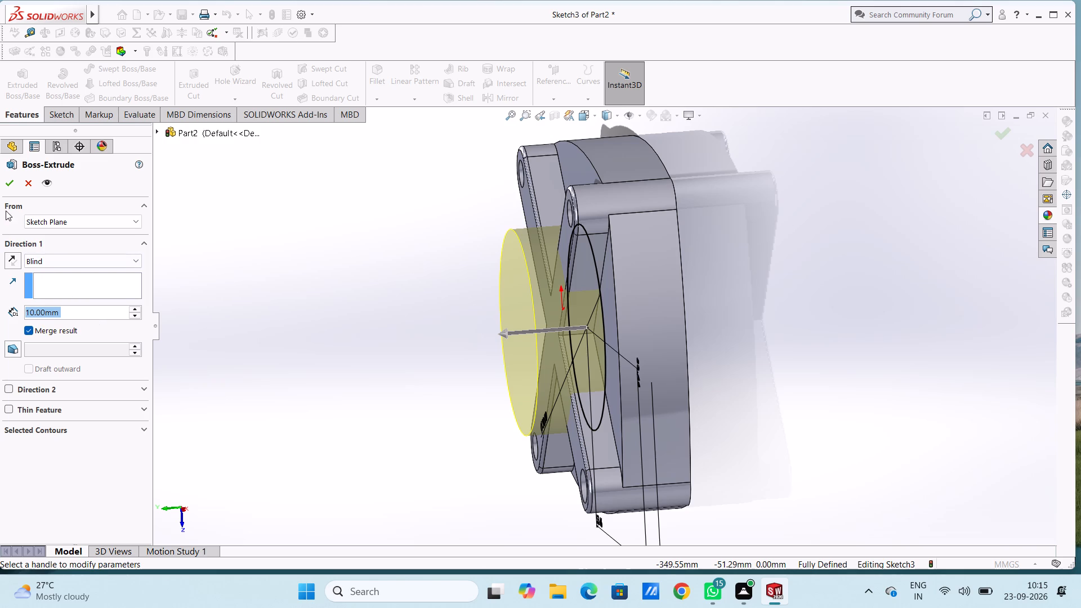
{"action": "left_click", "coordinate": [8, 186]}
{"action": "left_click", "coordinate": [256, 271]}
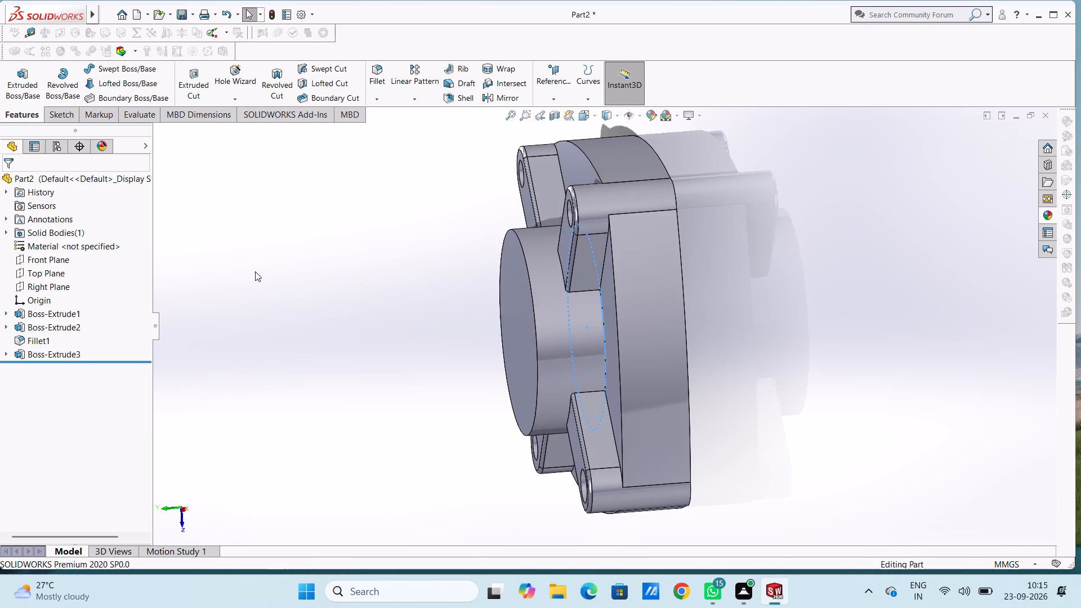
Examine the central boss, cross arms and body in isometric and back views.
{"action": "middle_click_drag", "start_coordinate": [271, 283], "coordinate": [349, 321]}
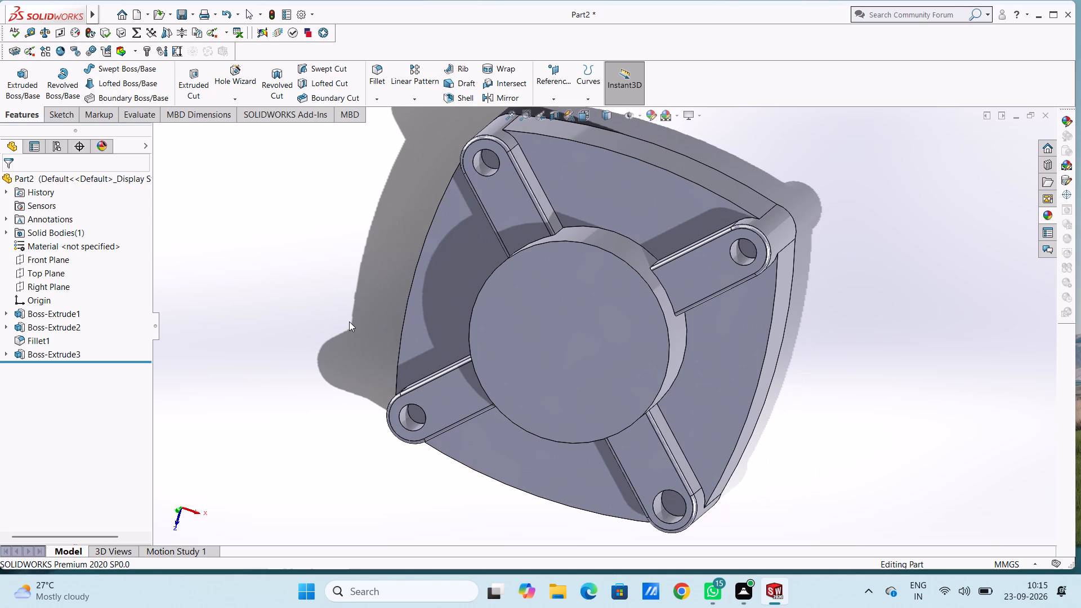
{"action": "left_click_drag", "start_coordinate": [330, 321], "coordinate": [310, 301]}
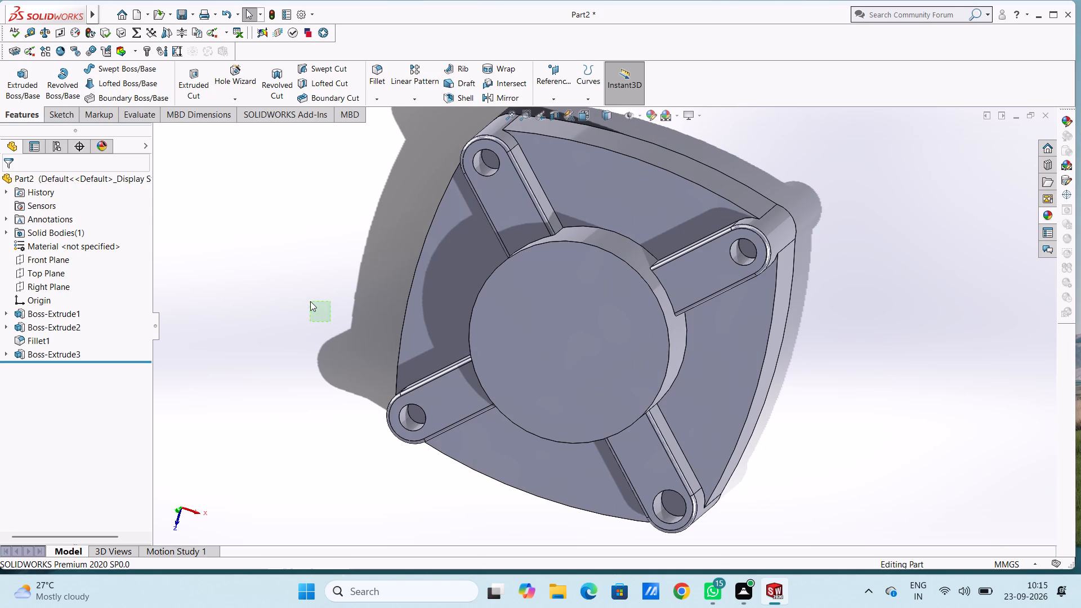
{"action": "middle_click", "coordinate": [311, 299]}
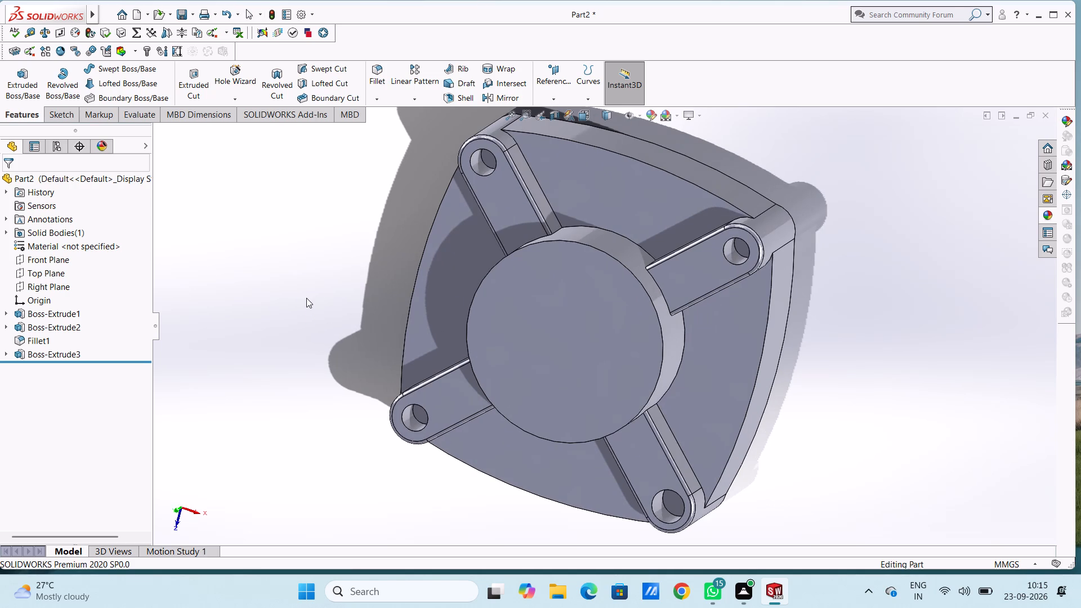
{"action": "key", "text": "ctrl+7"}
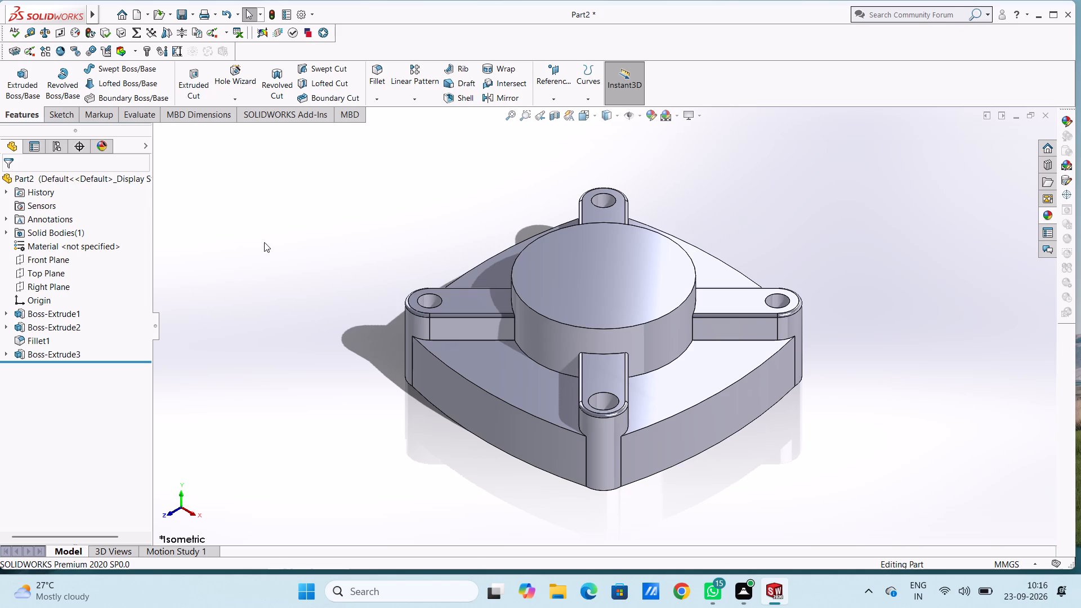
{"action": "key", "text": "ctrl+1"}
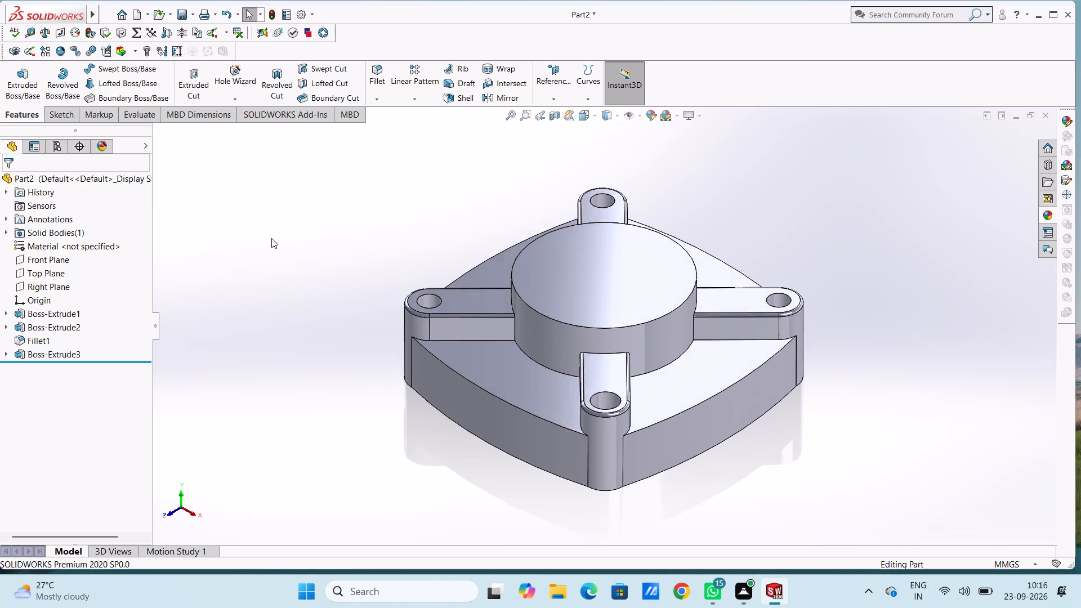
{"action": "key", "text": "ctrl+2"}
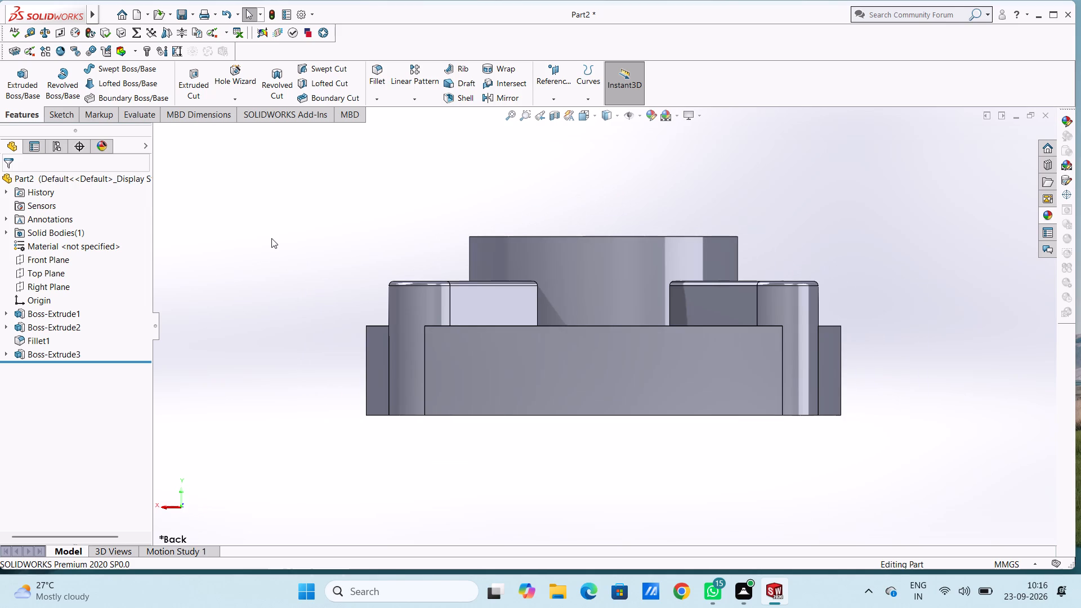
{"action": "left_click", "coordinate": [600, 388]}
{"action": "left_click", "coordinate": [803, 223]}
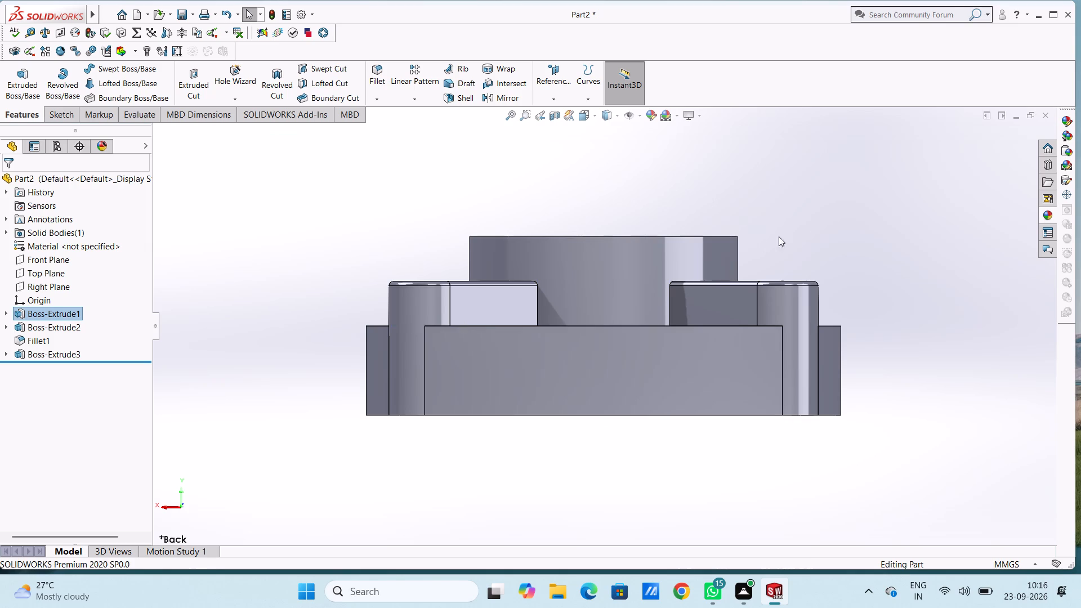
{"action": "left_click", "coordinate": [586, 284]}
{"action": "left_click", "coordinate": [675, 185]}
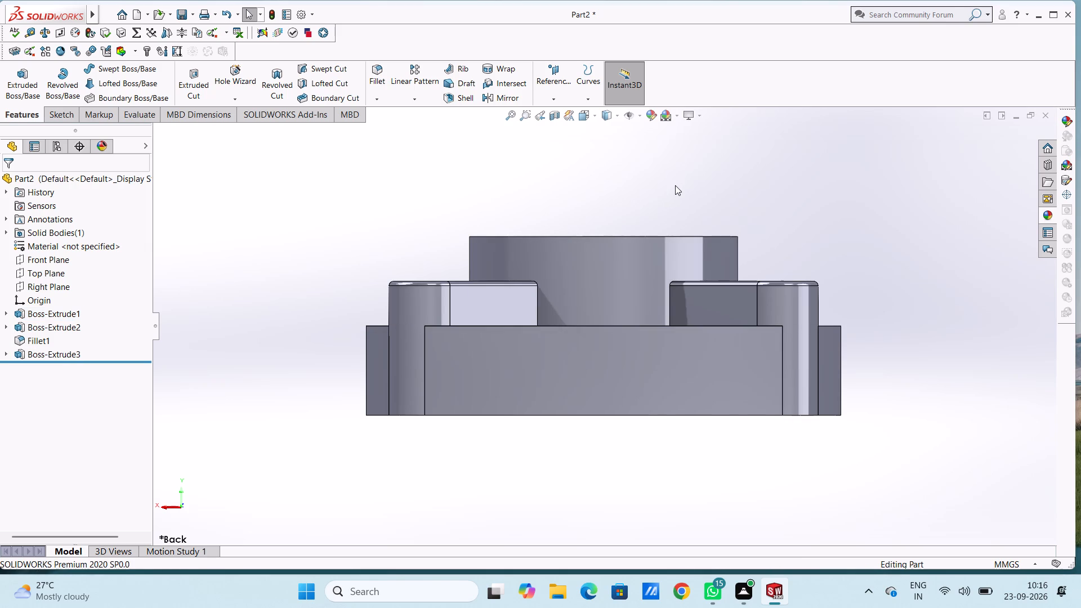
Start a reference plane offset 15 mm from the Front Plane and flip its offset toward the back of the part.
{"action": "key", "text": "ctrl+5"}
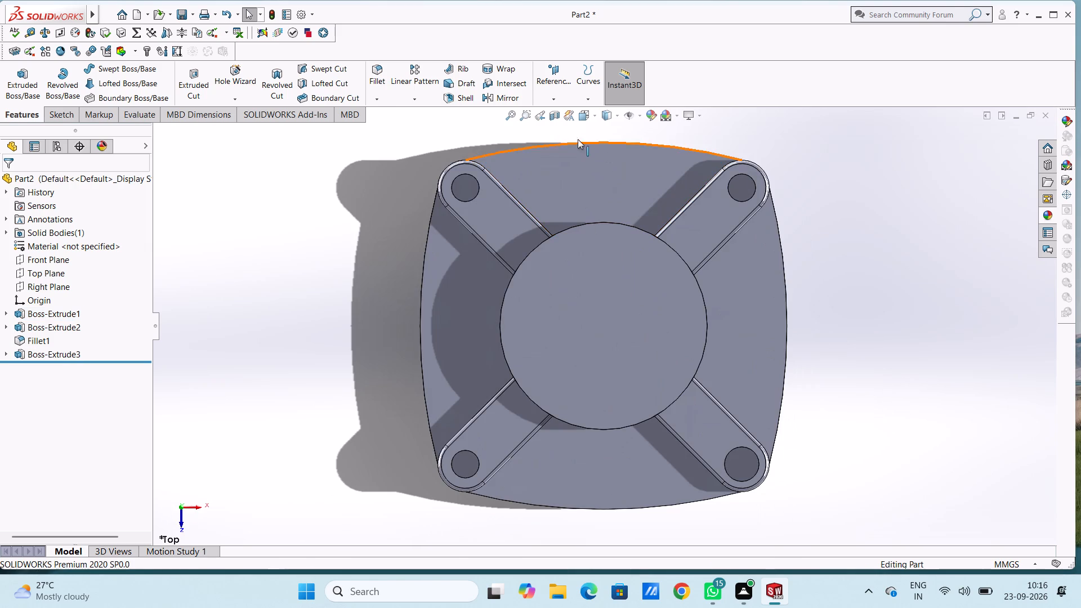
{"action": "left_click", "coordinate": [554, 63]}
{"action": "left_click", "coordinate": [574, 114]}
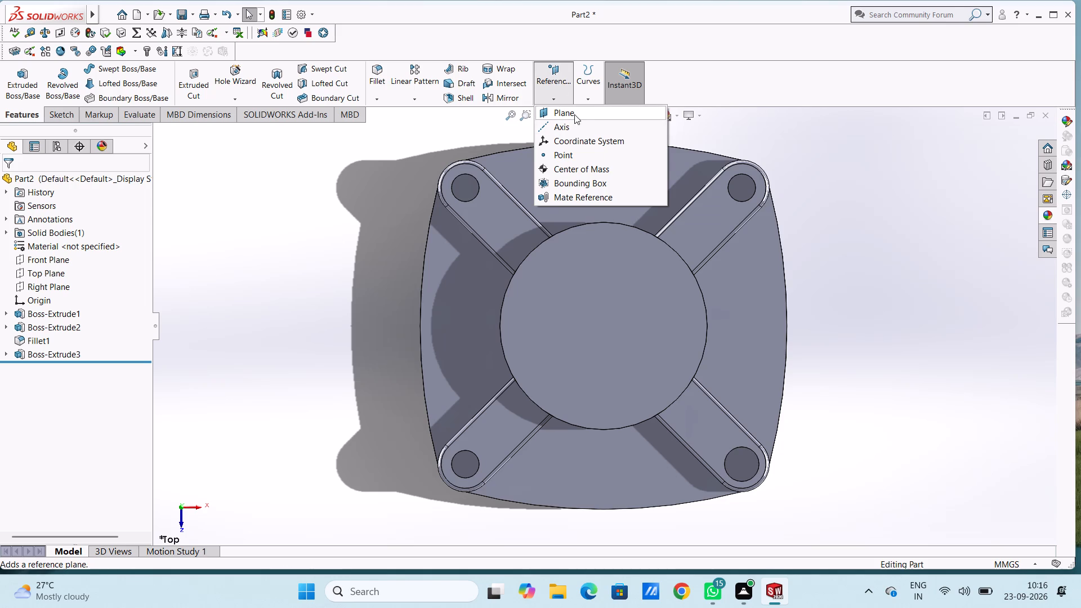
{"action": "left_click", "coordinate": [189, 129]}
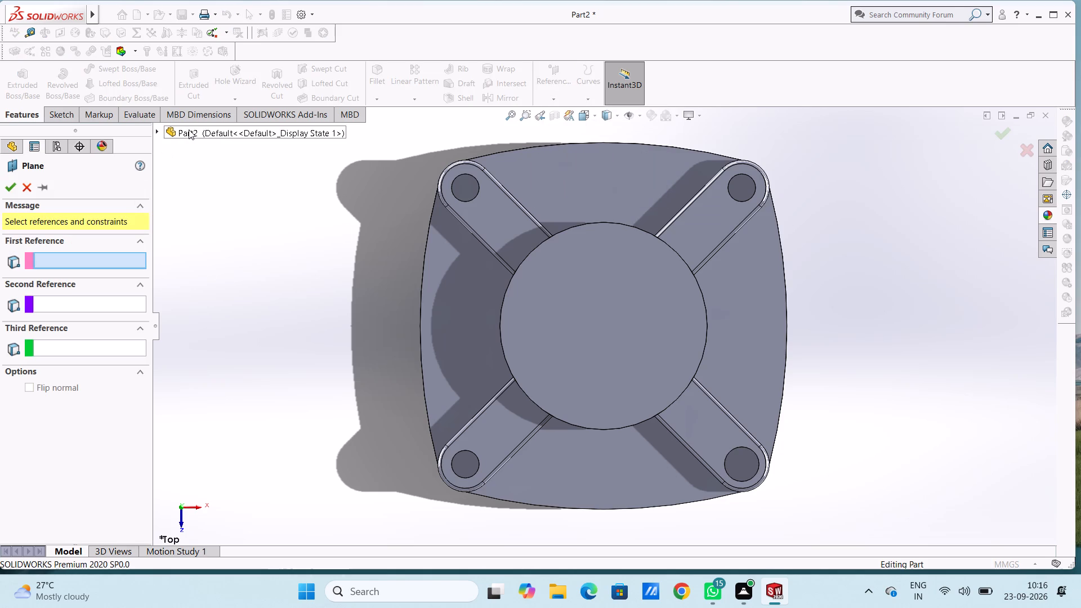
{"action": "left_click", "coordinate": [203, 218]}
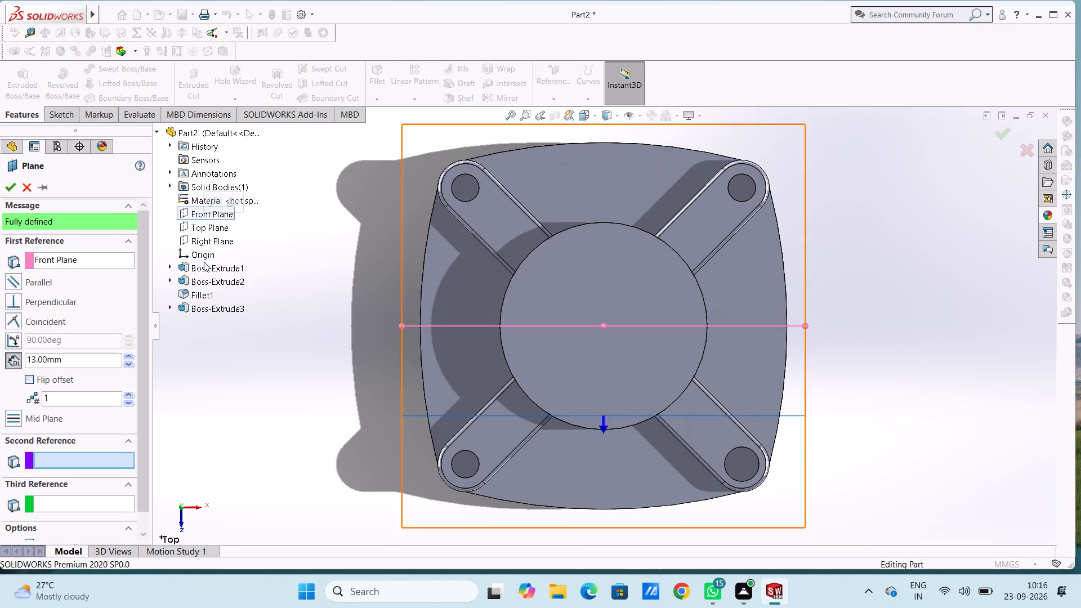
{"action": "double_click", "coordinate": [70, 361]}
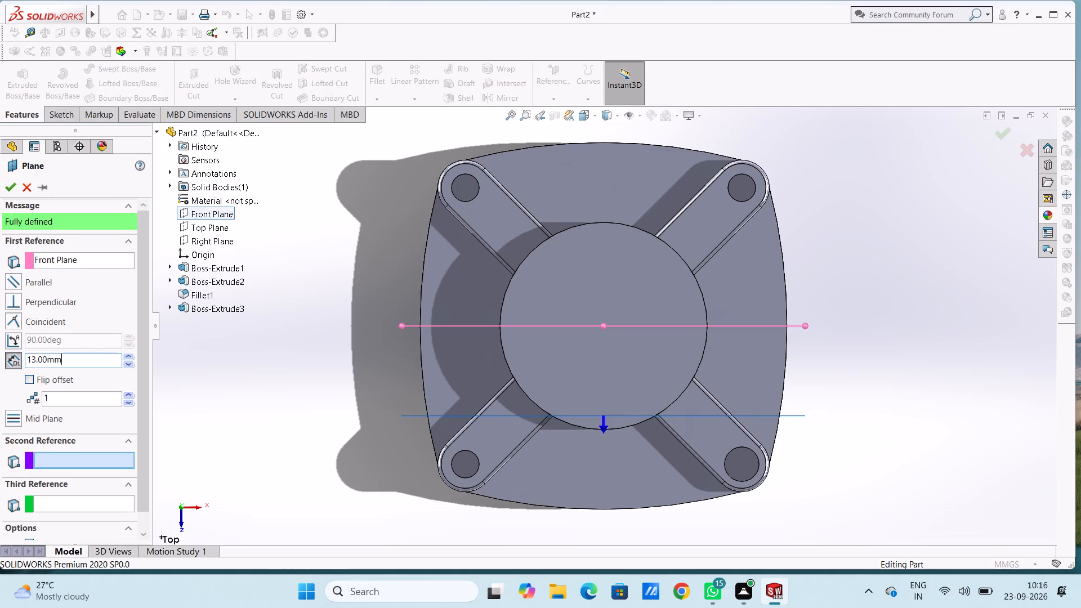
{"action": "type", "text": "15"}
{"action": "key", "text": "Return"}
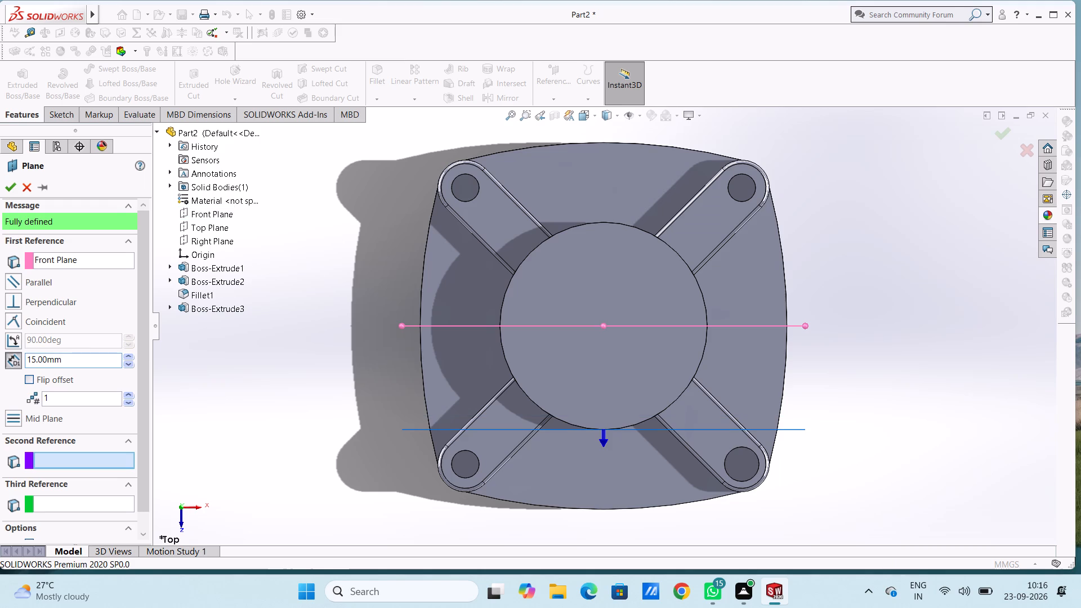
{"action": "left_click", "coordinate": [34, 381]}
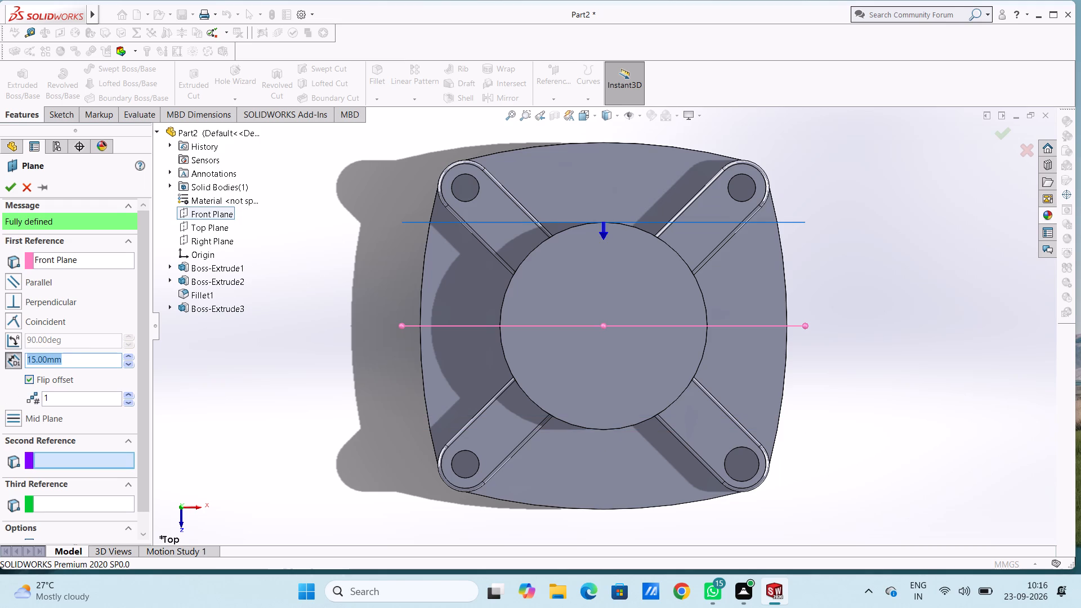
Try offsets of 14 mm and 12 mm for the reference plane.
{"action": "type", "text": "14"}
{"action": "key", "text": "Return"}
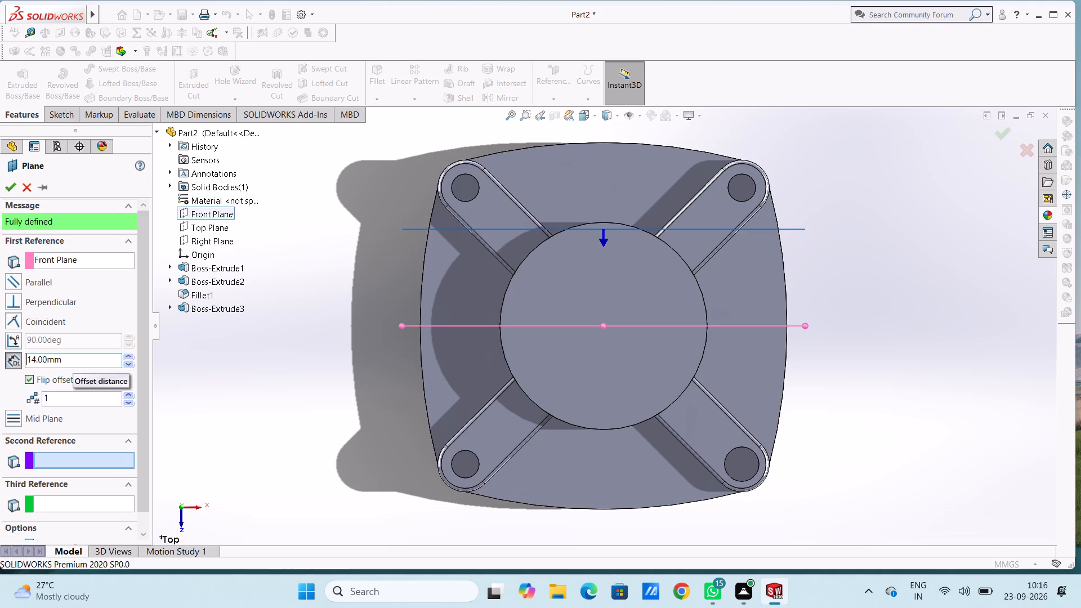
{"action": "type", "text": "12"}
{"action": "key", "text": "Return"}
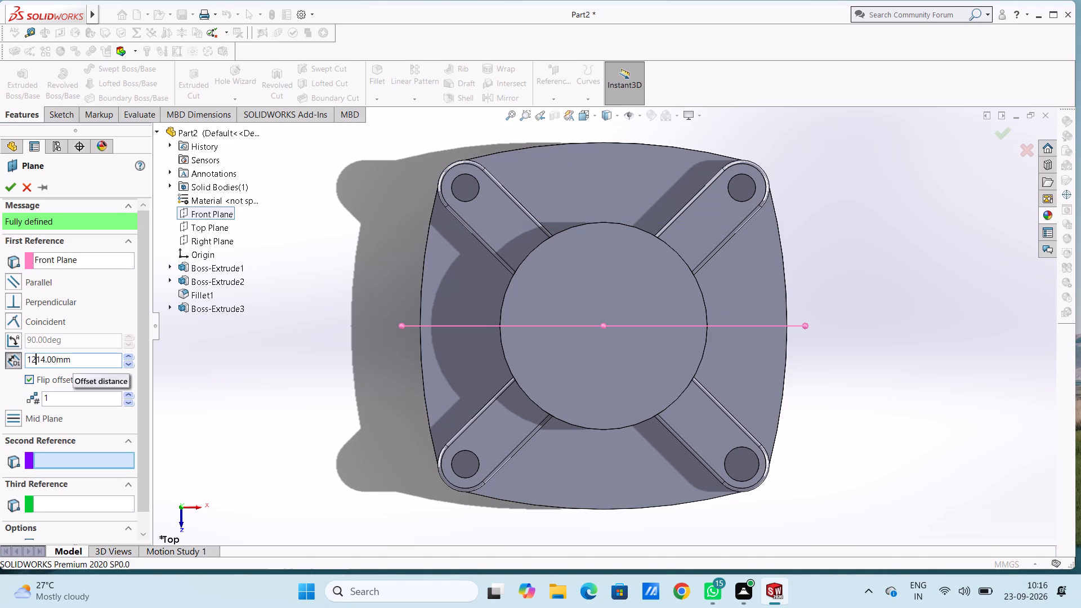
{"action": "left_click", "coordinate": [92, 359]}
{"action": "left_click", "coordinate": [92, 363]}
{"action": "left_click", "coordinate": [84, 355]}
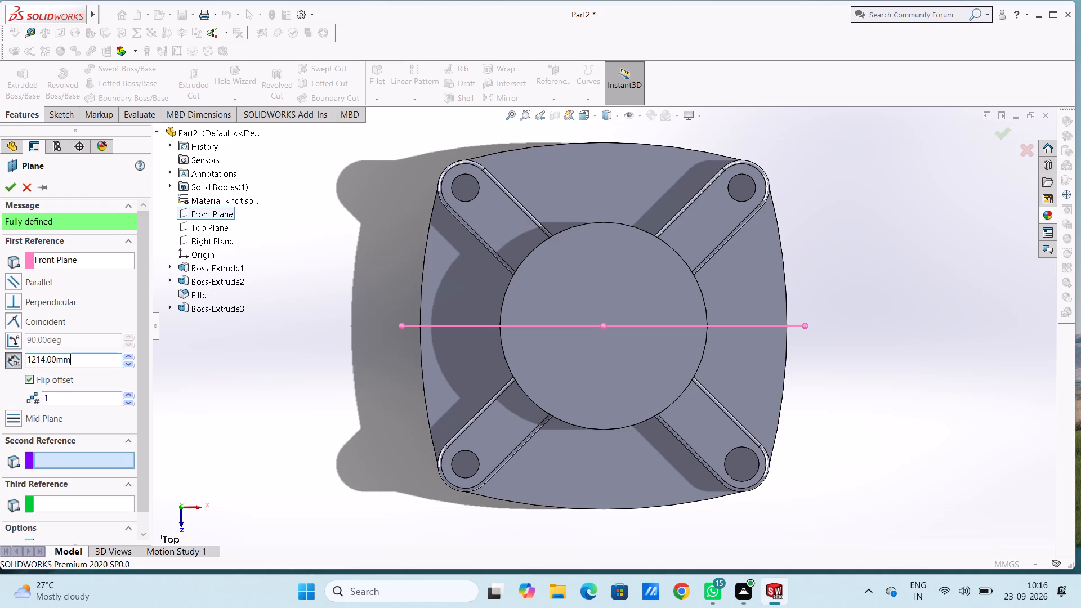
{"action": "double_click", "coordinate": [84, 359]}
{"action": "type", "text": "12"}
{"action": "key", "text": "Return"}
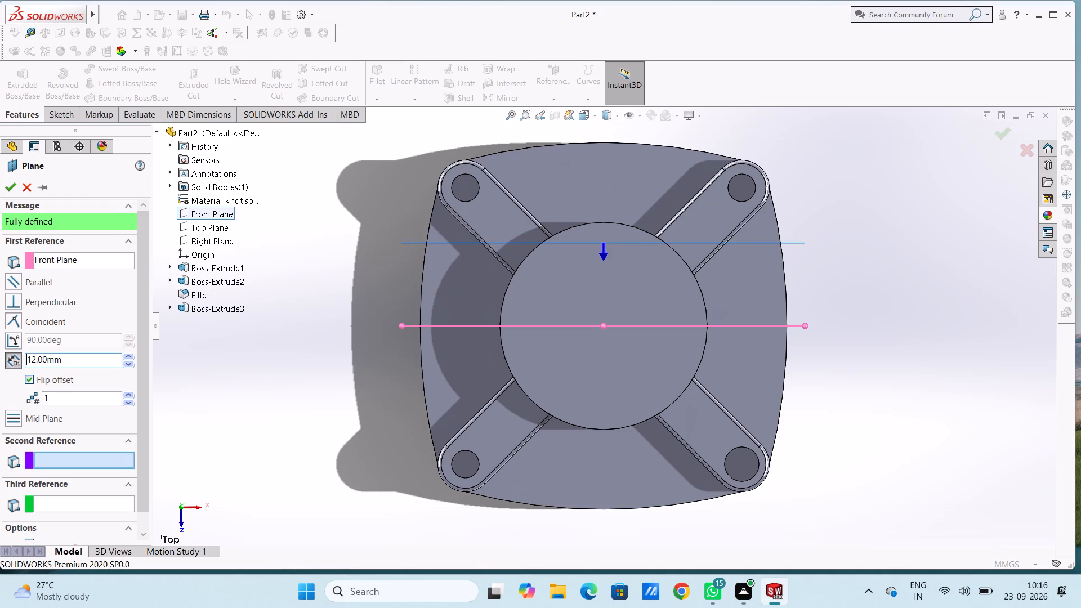
Set the reference plane's offset from the Front Plane to 13 mm and create the plane.
{"action": "double_click", "coordinate": [97, 365]}
{"action": "type", "text": "13"}
{"action": "key", "text": "Return"}
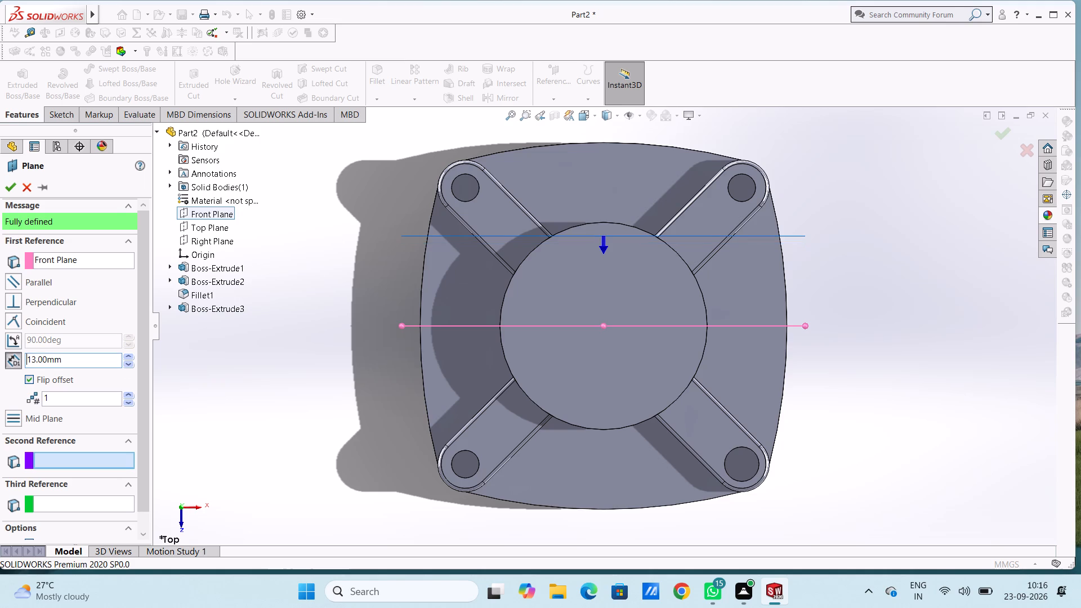
{"action": "left_click", "coordinate": [6, 186]}
{"action": "left_click", "coordinate": [275, 332]}
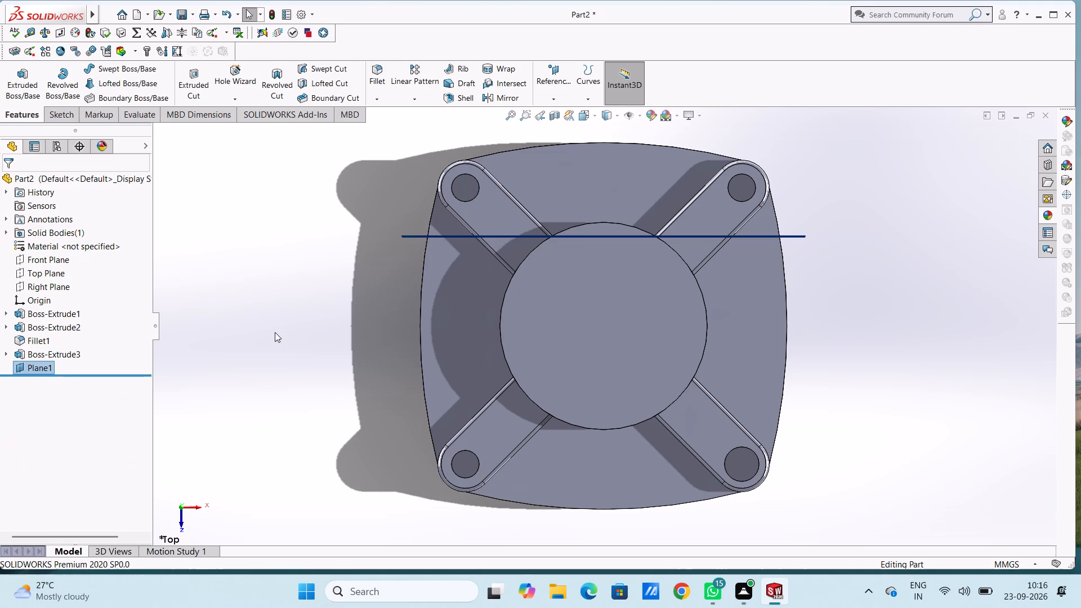
Start a sketch on the 13 mm offset plane and draw a 5 mm radius circle on the central boss's vertical centreline.
{"action": "key", "text": "ctrl+1"}
{"action": "key", "text": "ctrl+2"}
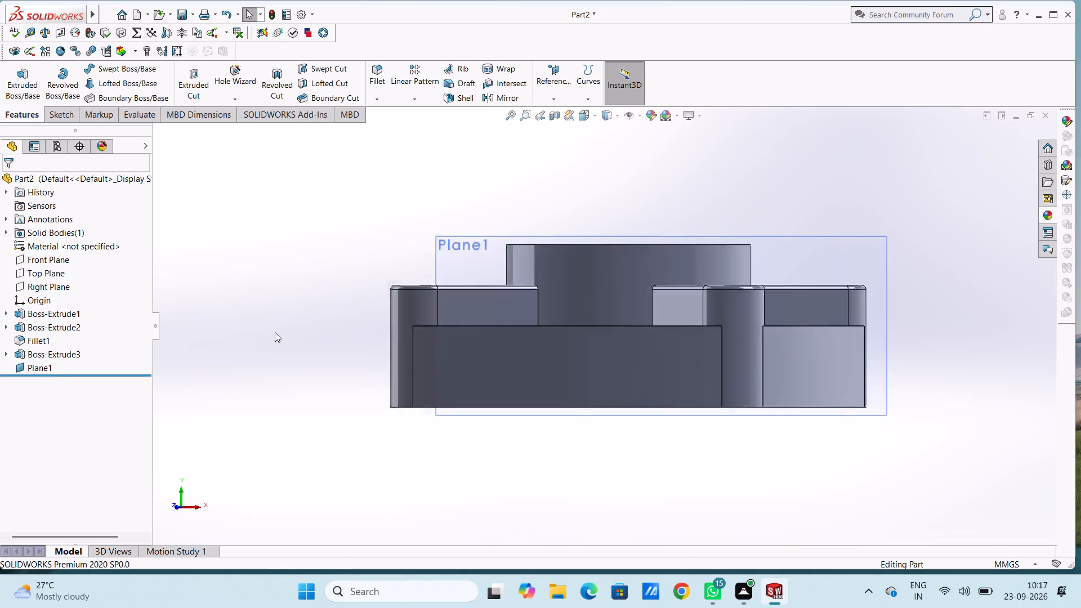
{"action": "middle_click_drag", "start_coordinate": [325, 257], "coordinate": [329, 377]}
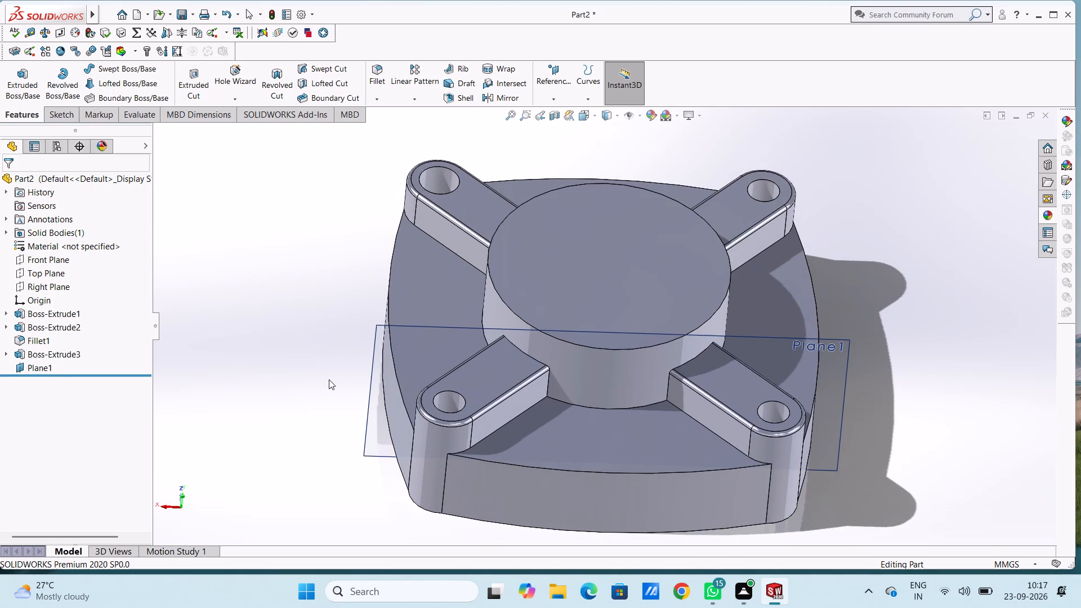
{"action": "key", "text": "ctrl+2"}
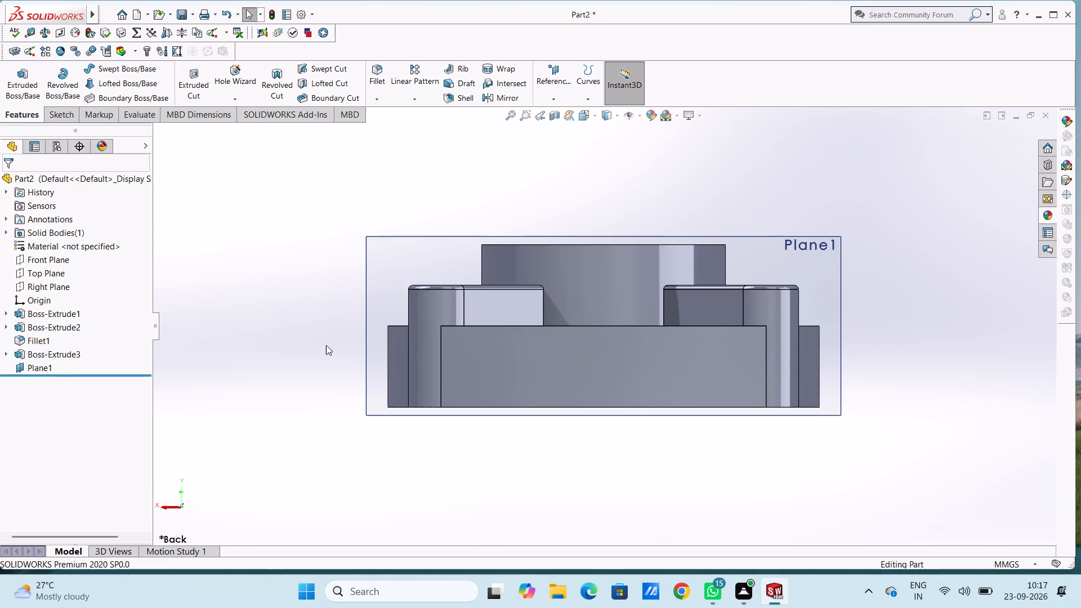
{"action": "left_click", "coordinate": [370, 284]}
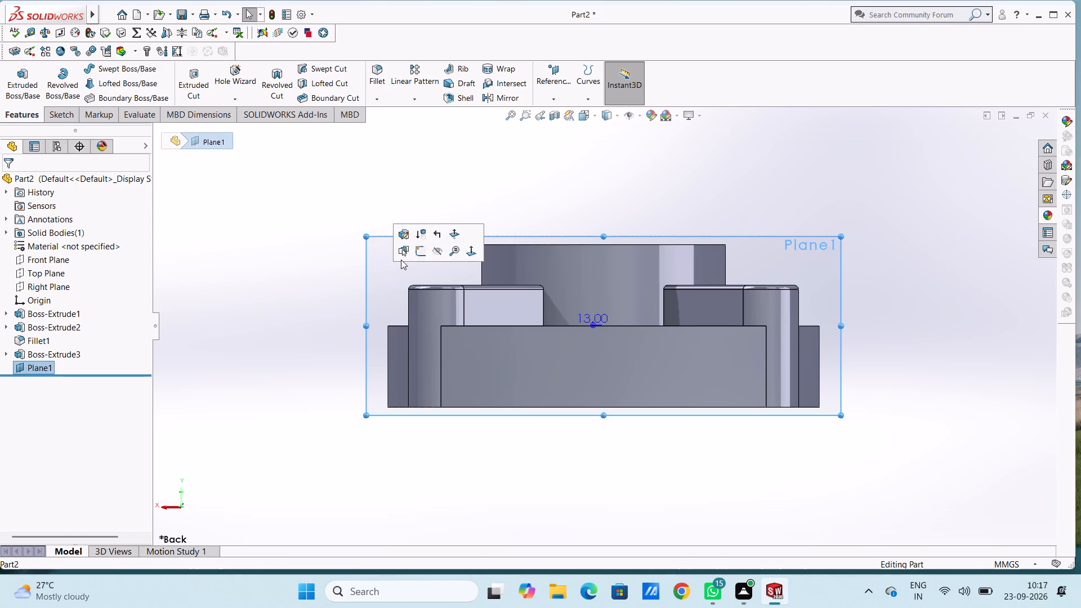
{"action": "left_click", "coordinate": [423, 253]}
{"action": "left_click", "coordinate": [324, 275]}
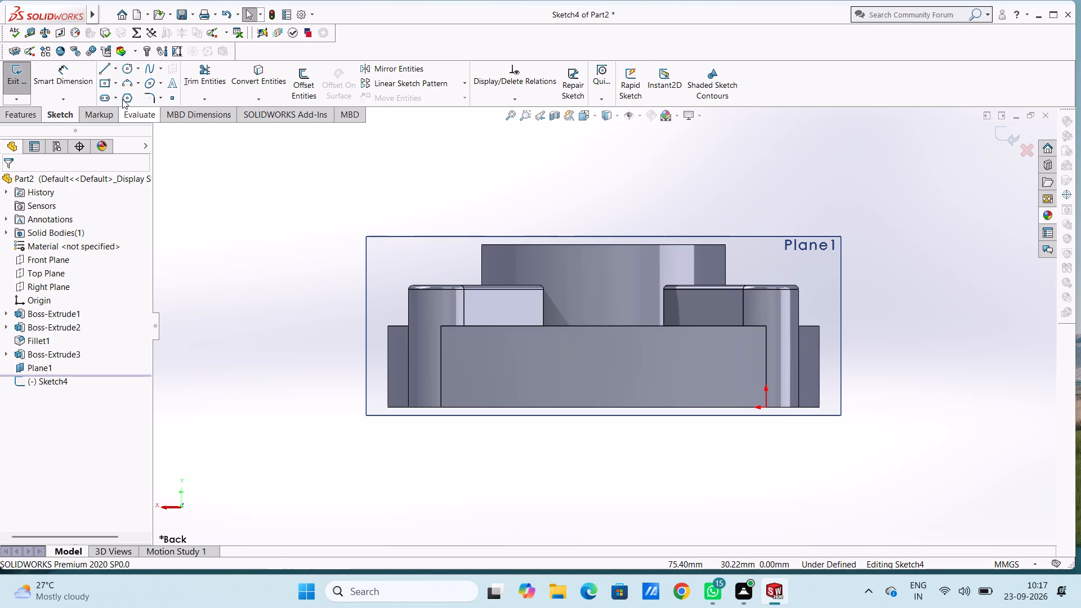
{"action": "left_click", "coordinate": [127, 73]}
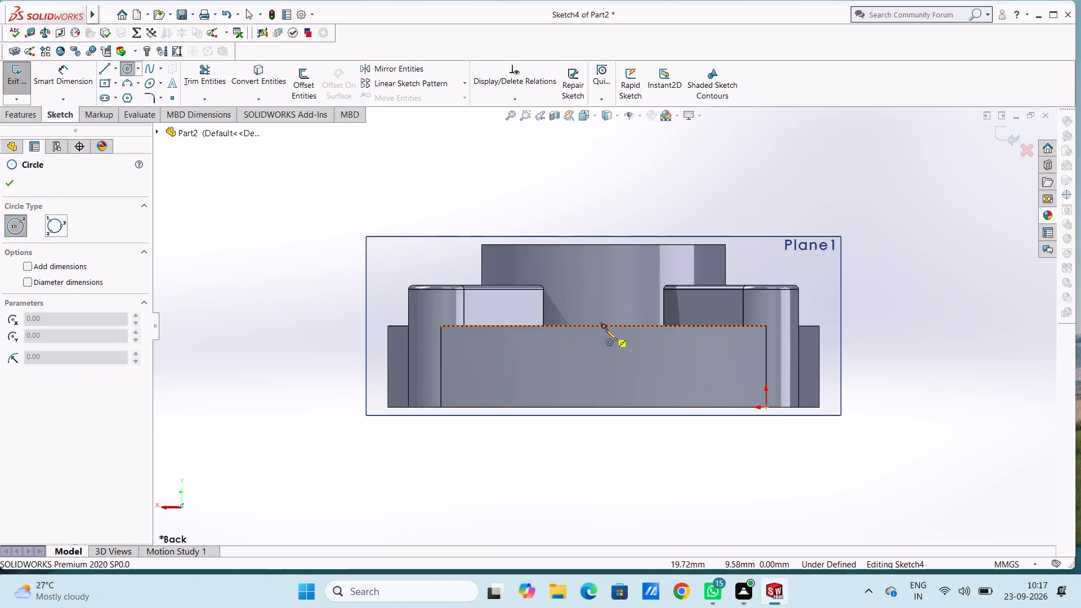
{"action": "left_click", "coordinate": [605, 291]}
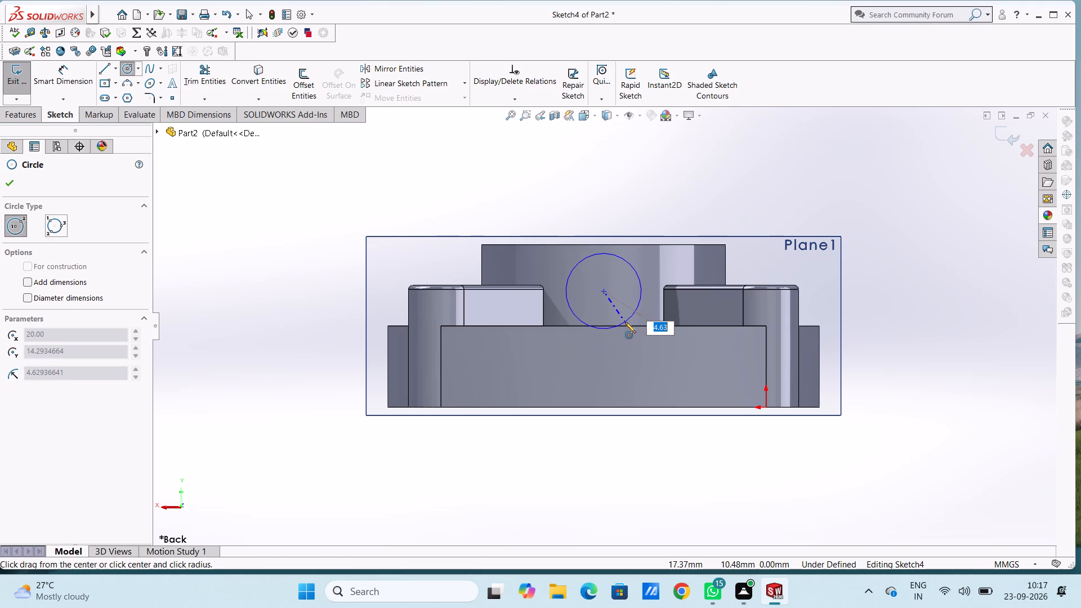
{"action": "key", "text": "5"}
{"action": "key", "text": "Return"}
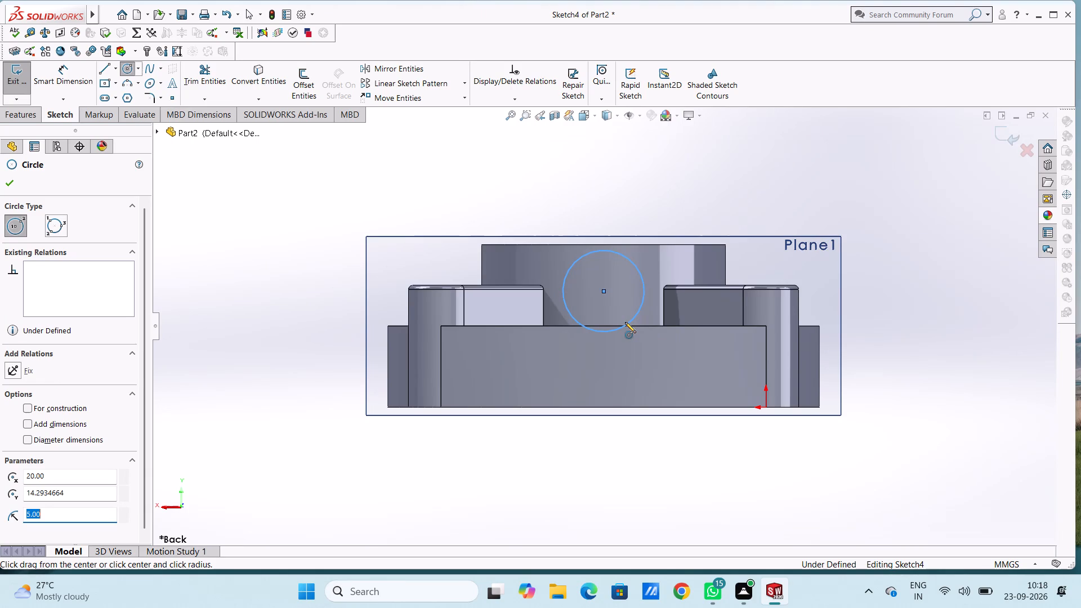
{"action": "key", "text": "Escape"}
{"action": "key", "text": "Escape"}
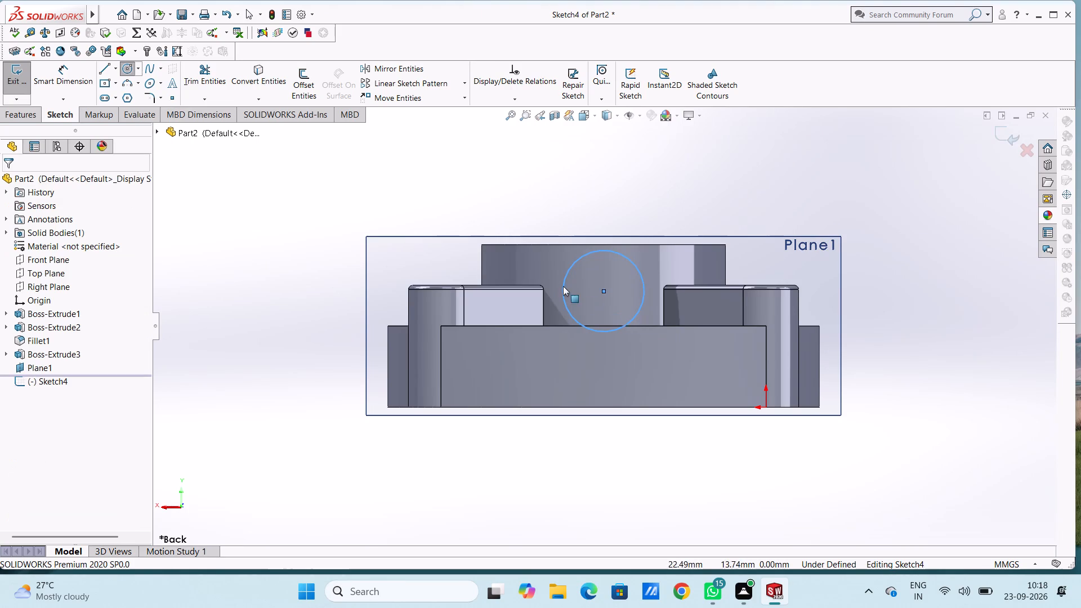
{"action": "key", "text": "Escape"}
Dimension the diameter of the sketched circle.
{"action": "left_click", "coordinate": [50, 69]}
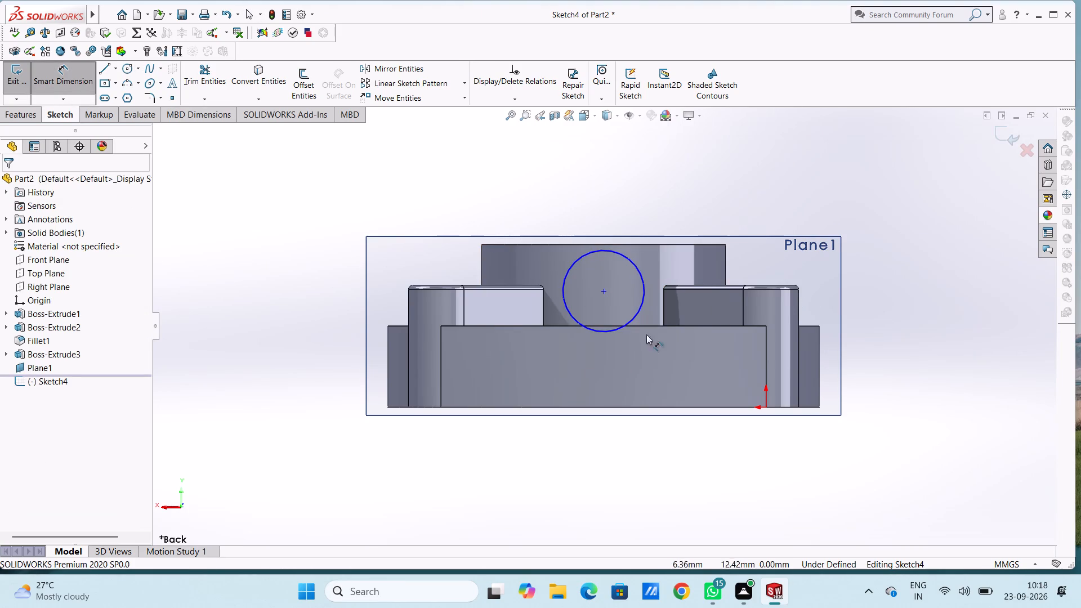
{"action": "left_click", "coordinate": [572, 315]}
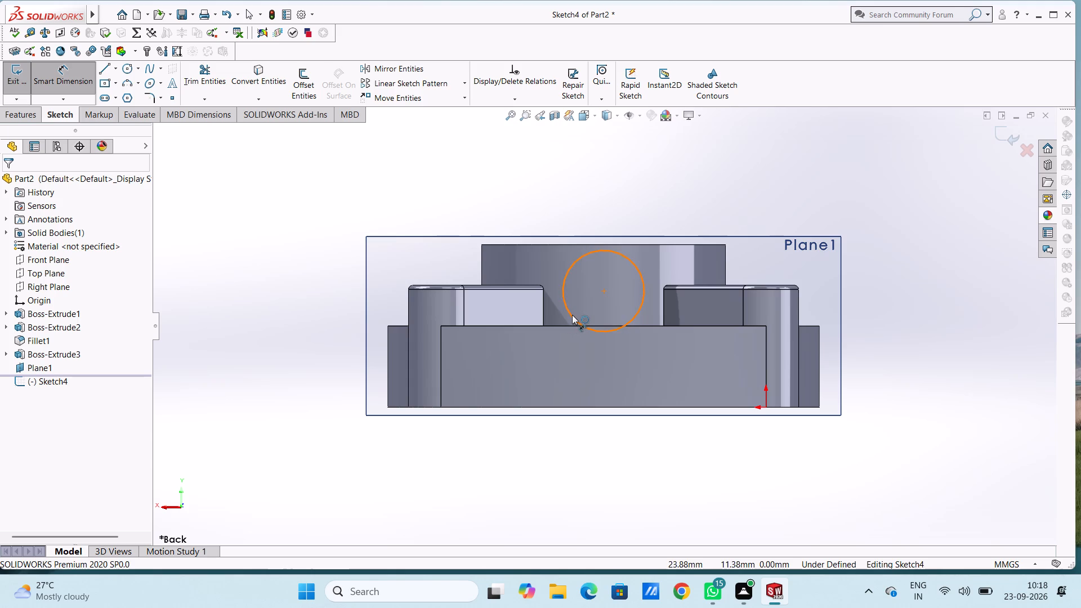
{"action": "left_click", "coordinate": [301, 484]}
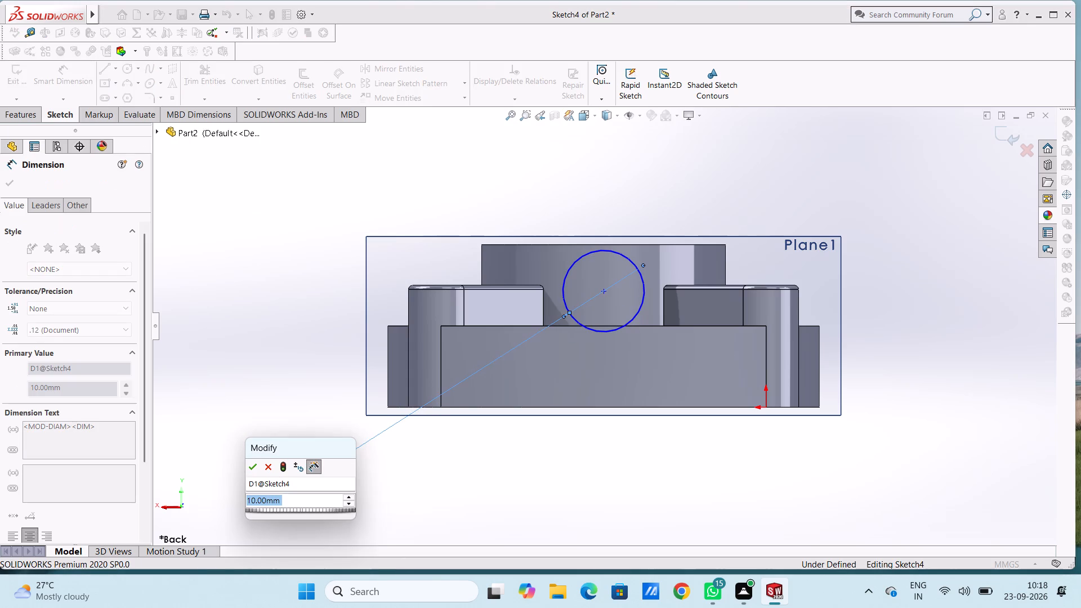
{"action": "left_click", "coordinate": [249, 468]}
{"action": "left_click", "coordinate": [280, 375]}
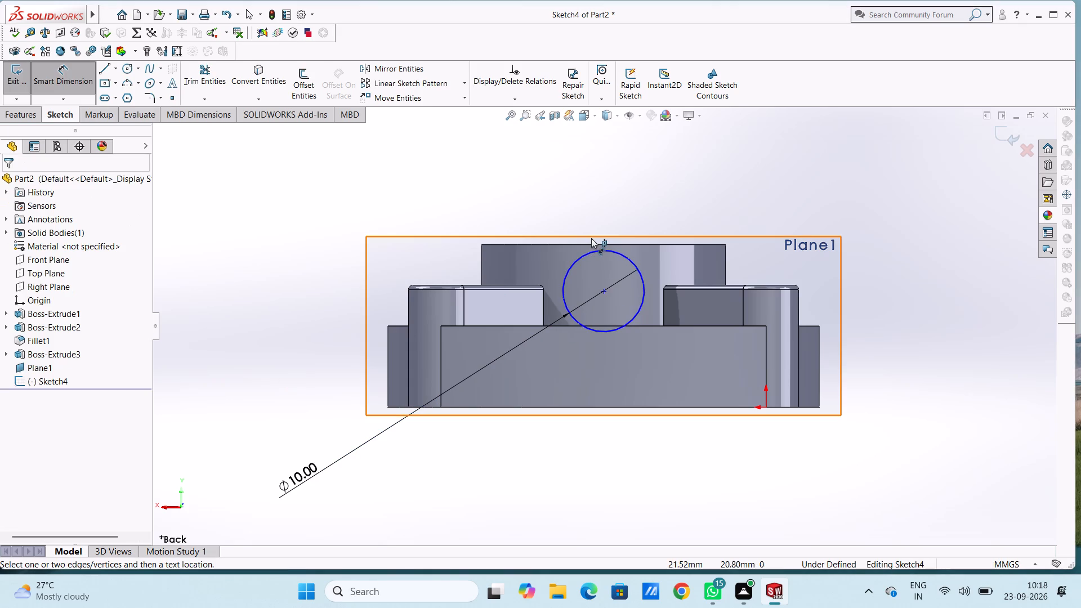
Dimension the vertical distance from the central boss's top edge to the circle's centre as 7.5 mm.
{"action": "left_click", "coordinate": [597, 244]}
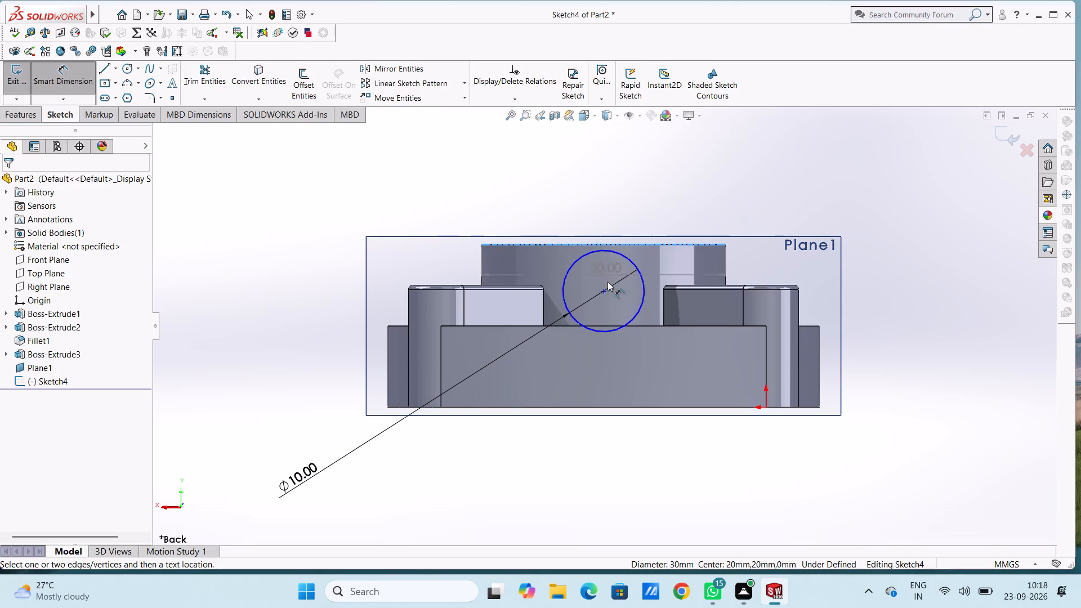
{"action": "left_click", "coordinate": [605, 292]}
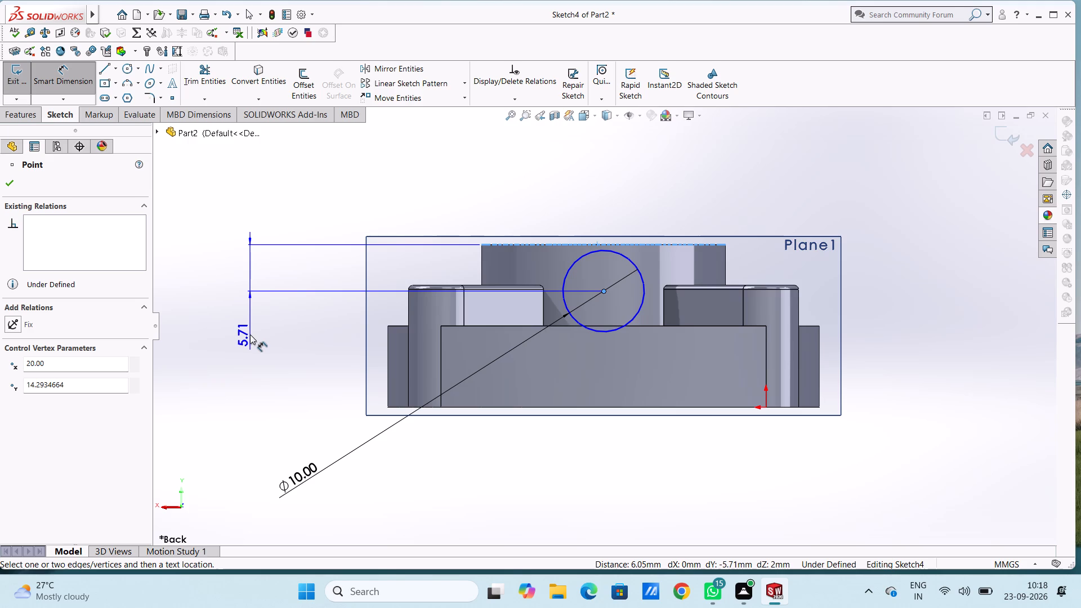
{"action": "left_click", "coordinate": [250, 334]}
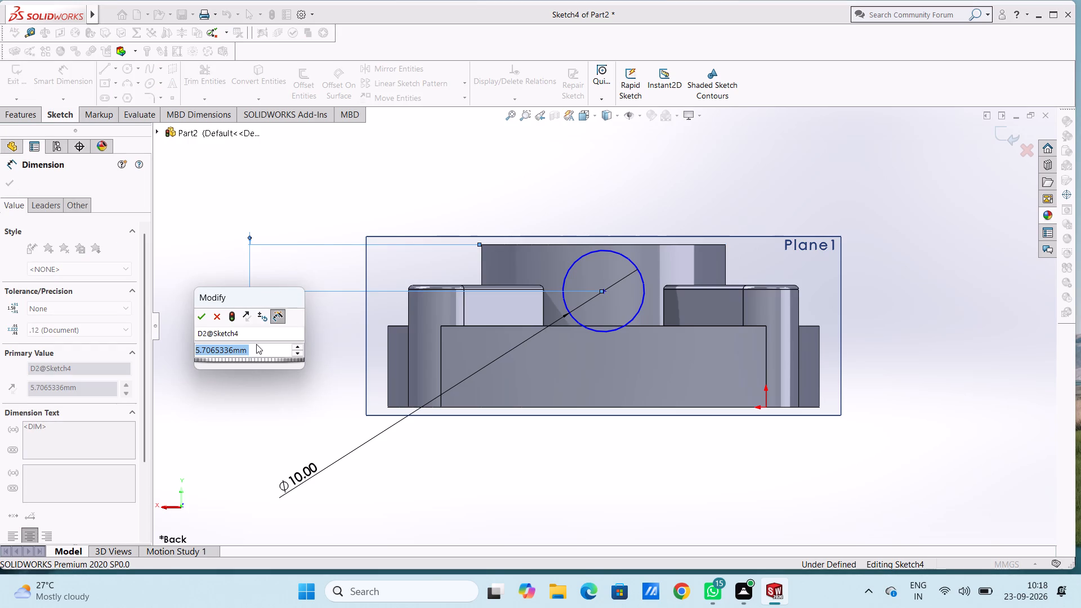
{"action": "type", "text": "7.5"}
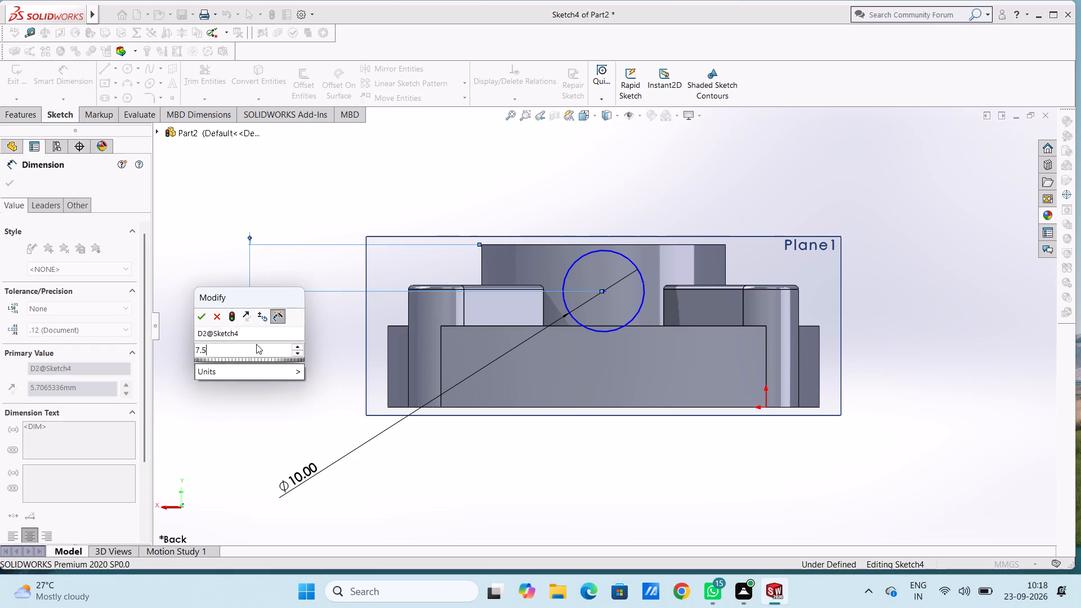
{"action": "key", "text": "Return"}
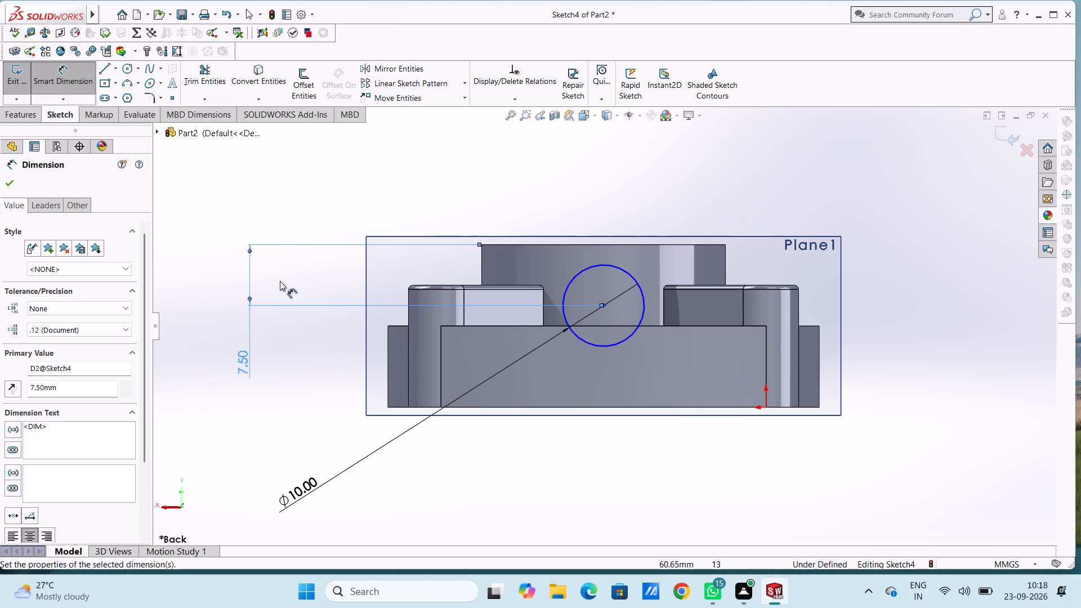
{"action": "left_click", "coordinate": [321, 184]}
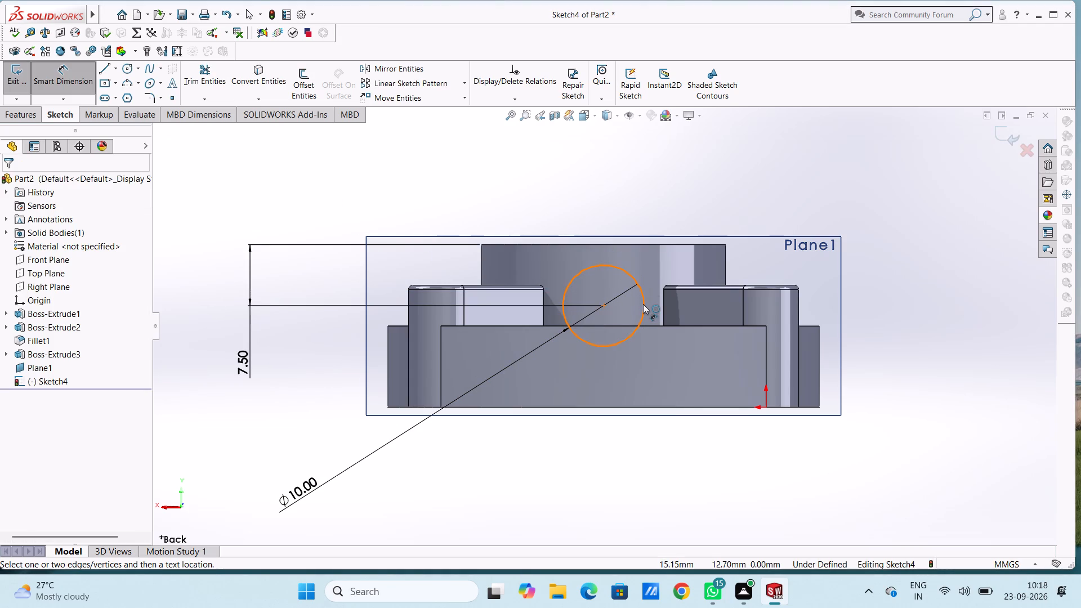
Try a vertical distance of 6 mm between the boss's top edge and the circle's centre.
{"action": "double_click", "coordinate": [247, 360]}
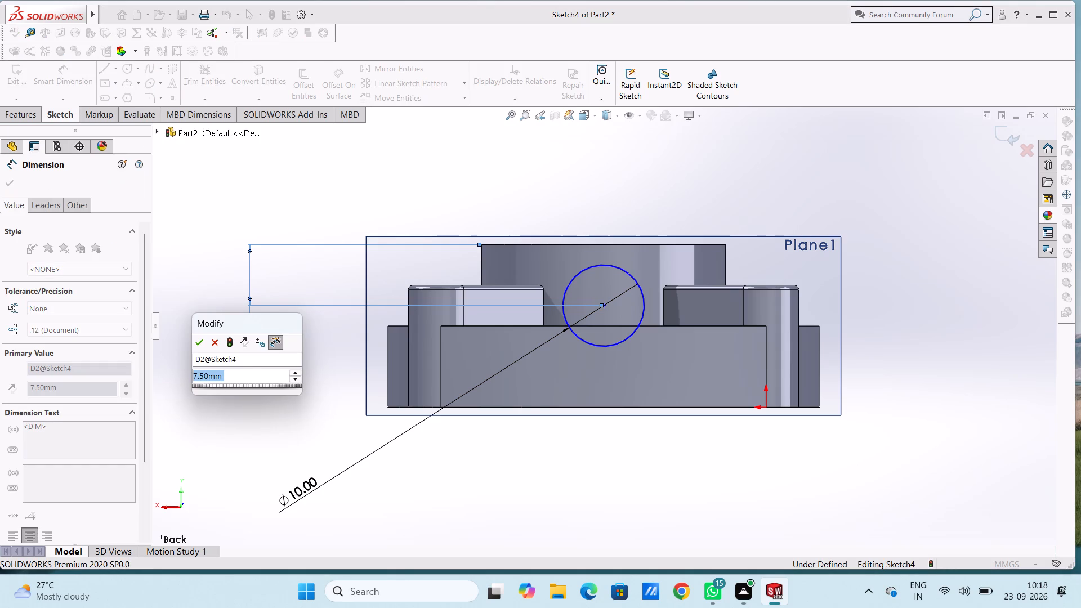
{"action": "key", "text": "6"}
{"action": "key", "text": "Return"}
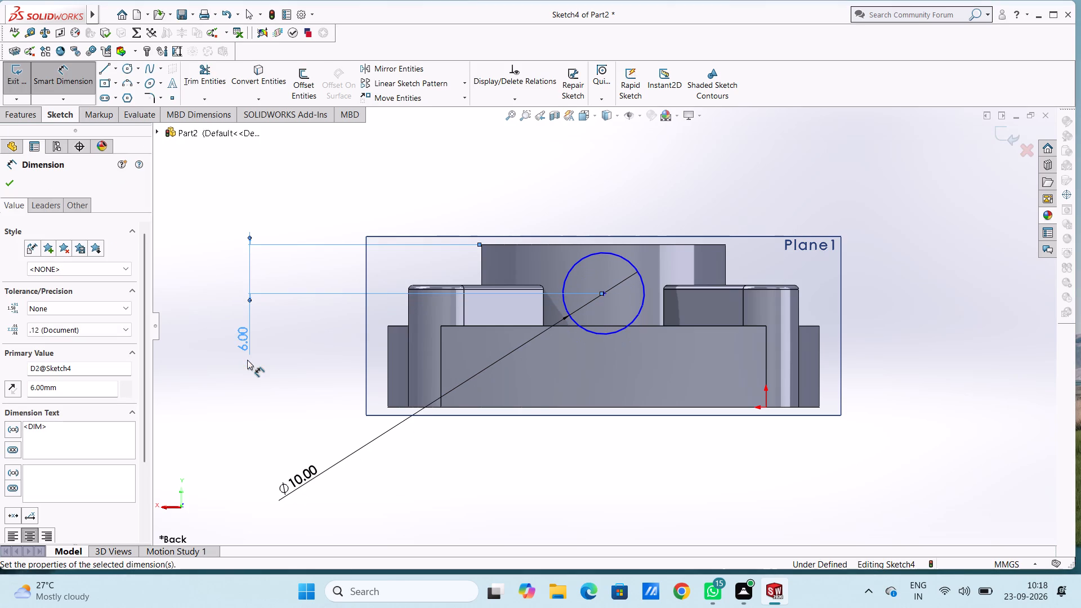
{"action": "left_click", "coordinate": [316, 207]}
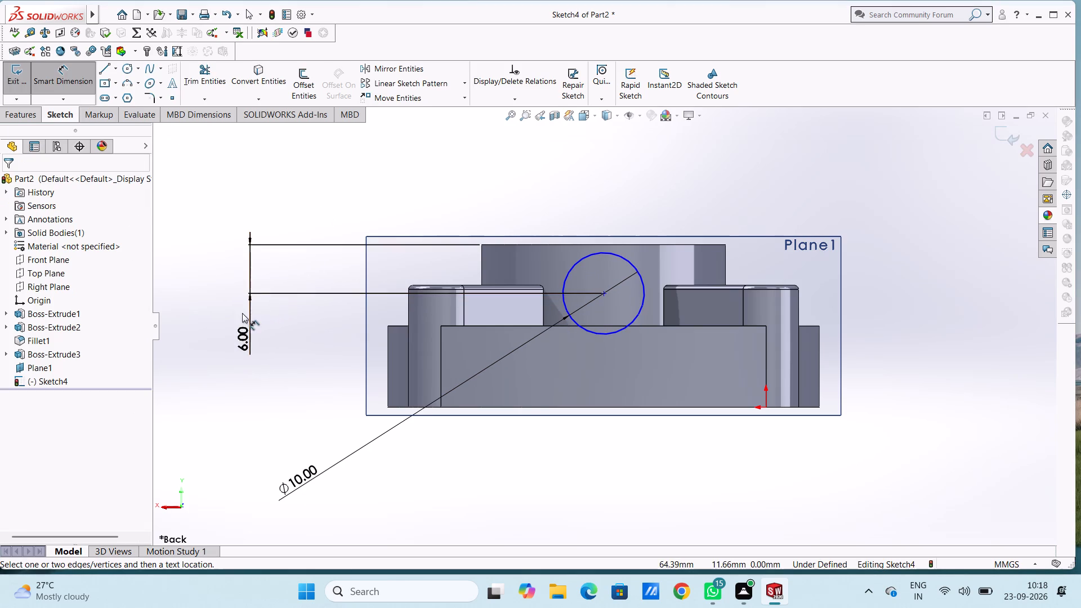
Set the vertical distance from the boss's top edge to the circle's centre to 6.5 mm.
{"action": "double_click", "coordinate": [249, 308]}
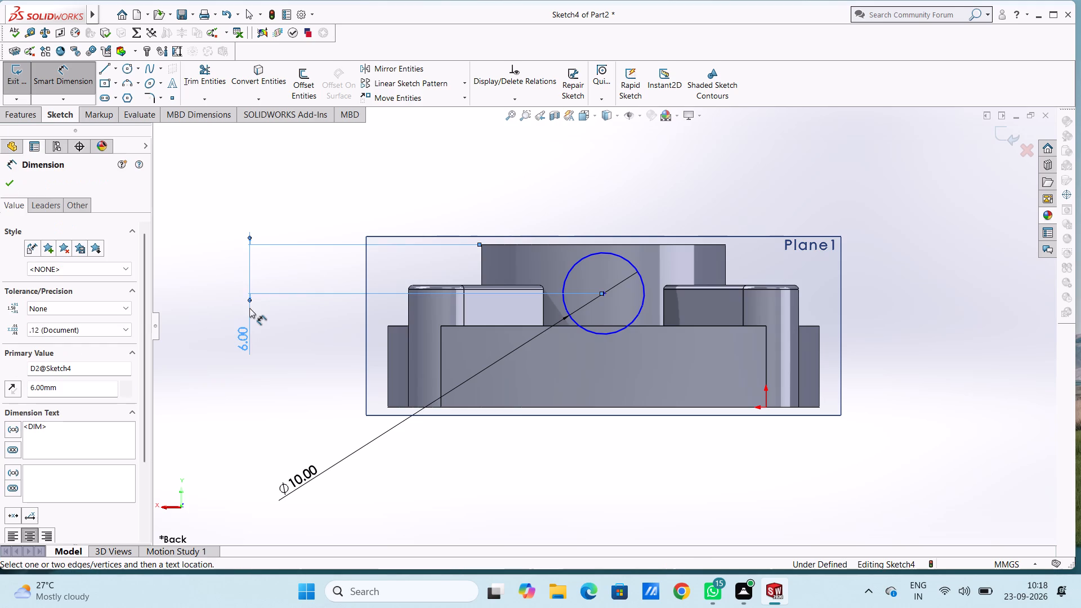
{"action": "left_click", "coordinate": [253, 207]}
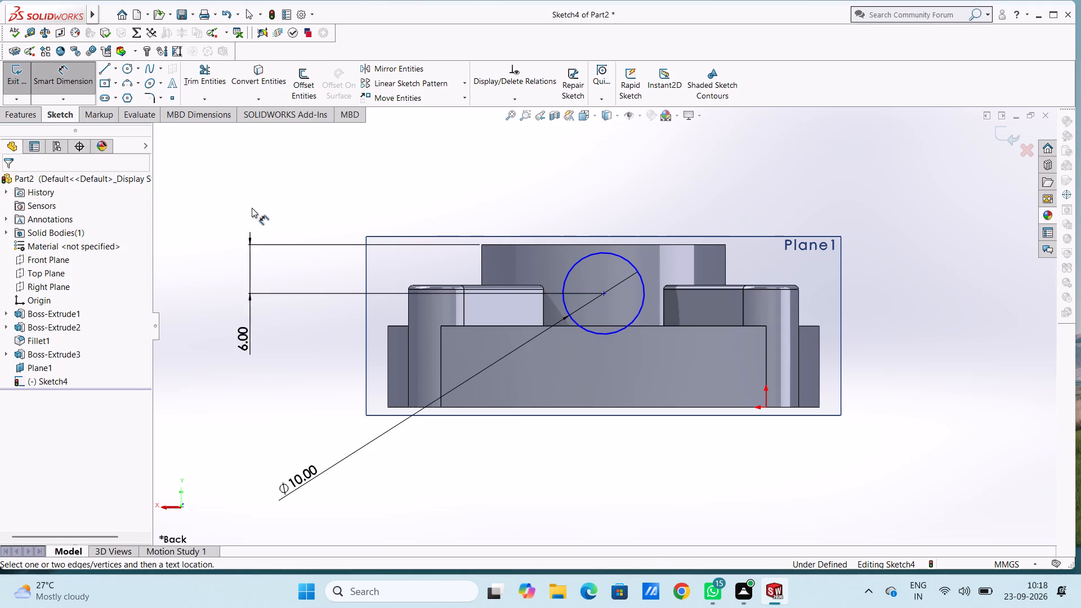
{"action": "double_click", "coordinate": [242, 337]}
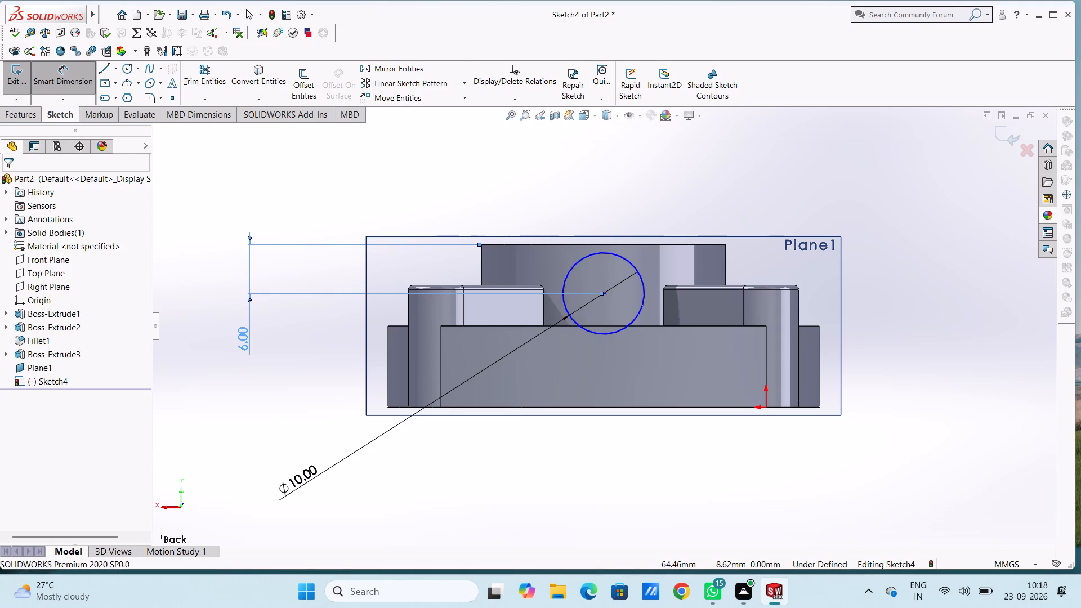
{"action": "type", "text": "6.5"}
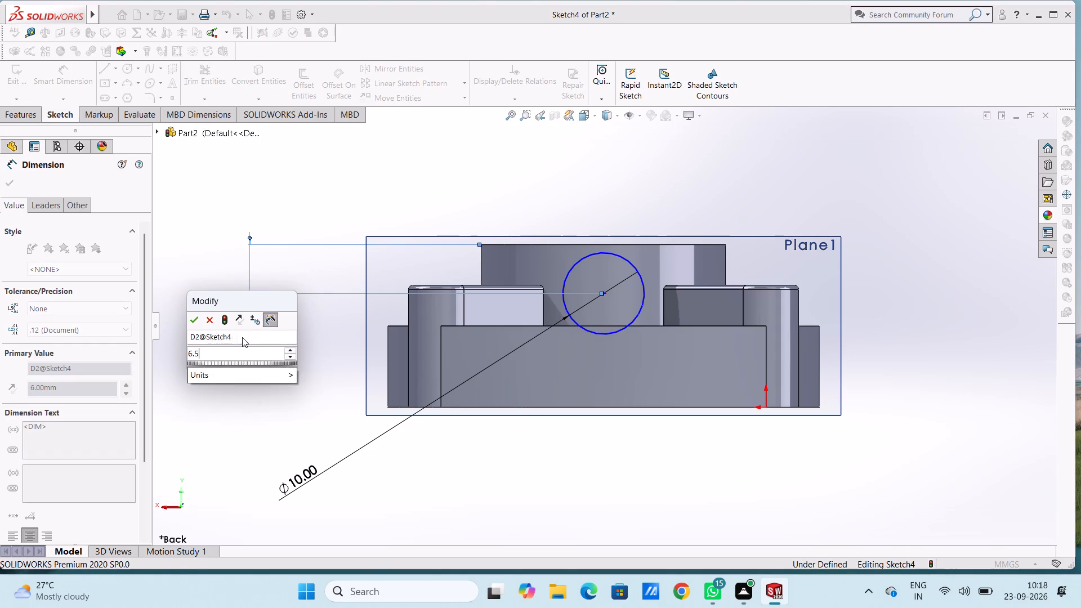
{"action": "key", "text": "Return"}
{"action": "left_click", "coordinate": [310, 216]}
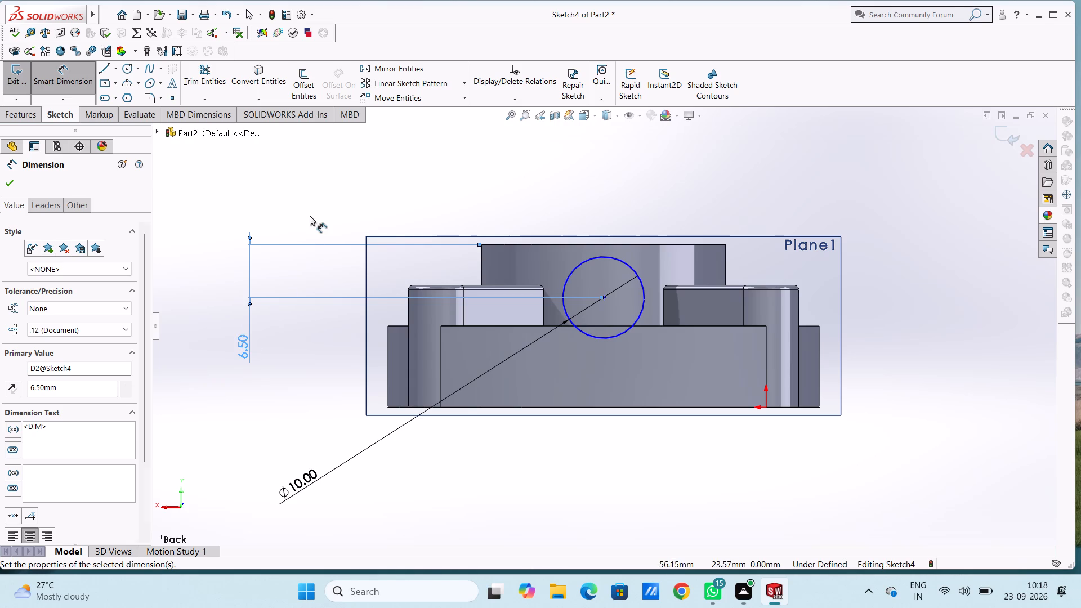
Dimension the horizontal distance between the circle's centre and the end of the boss's top edge.
{"action": "left_click", "coordinate": [604, 299]}
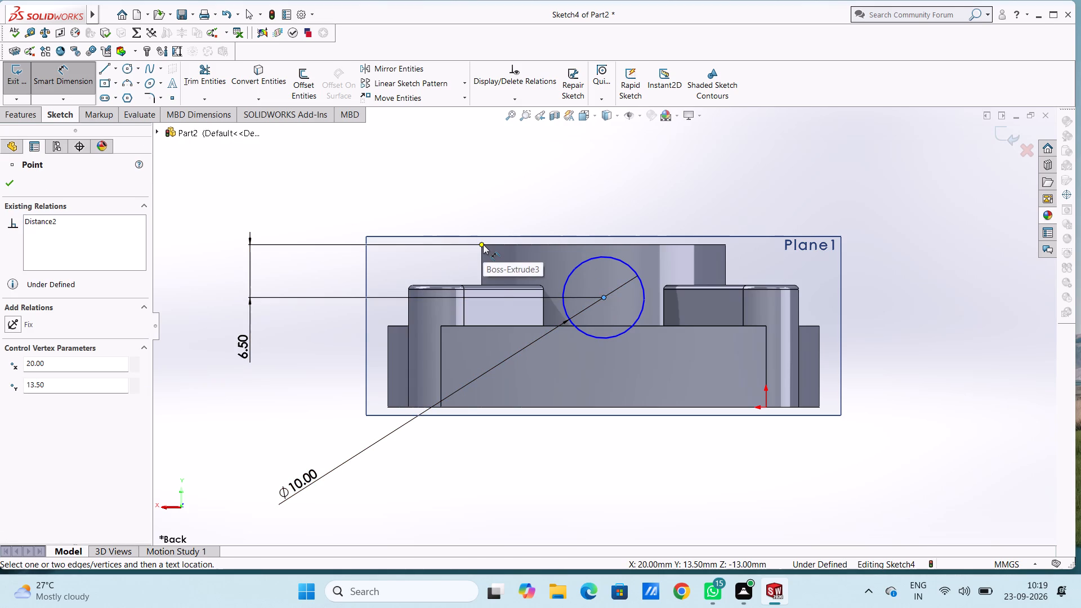
{"action": "left_click", "coordinate": [483, 244]}
{"action": "left_click", "coordinate": [553, 500]}
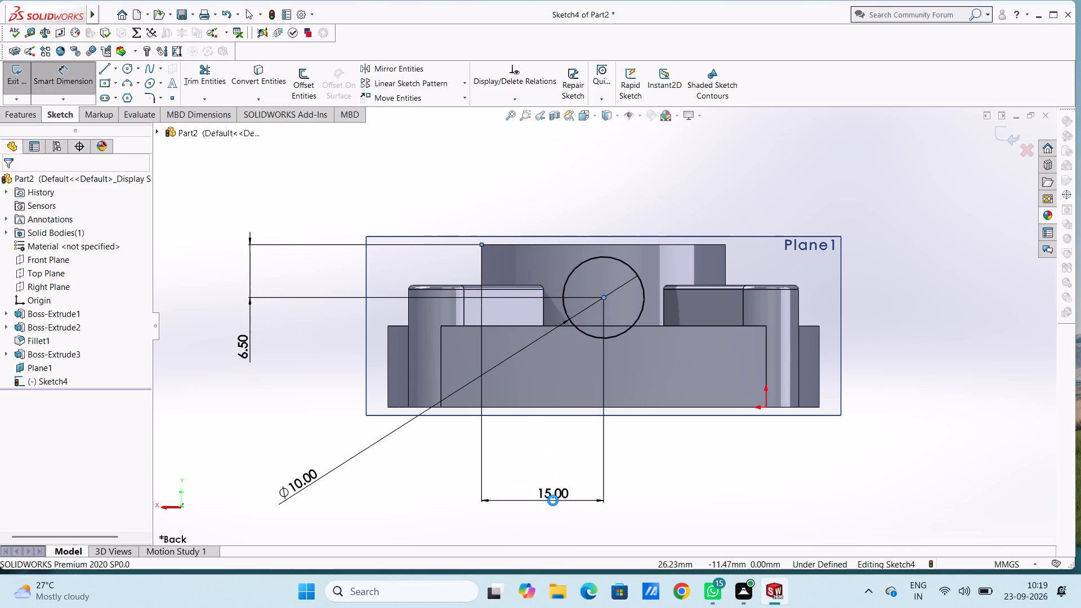
{"action": "left_click", "coordinate": [503, 484]}
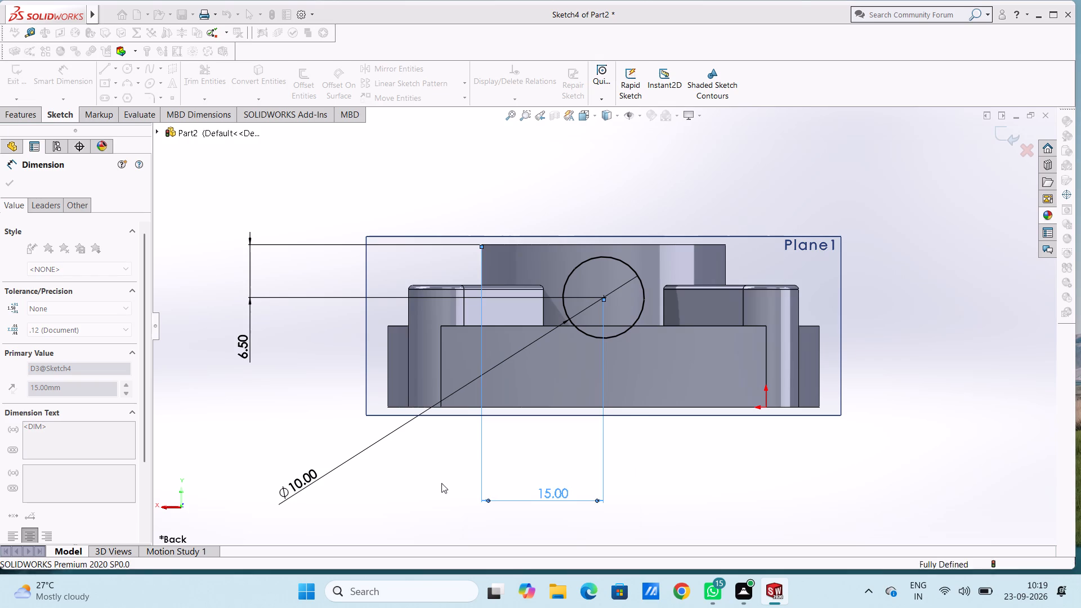
{"action": "left_click", "coordinate": [441, 483]}
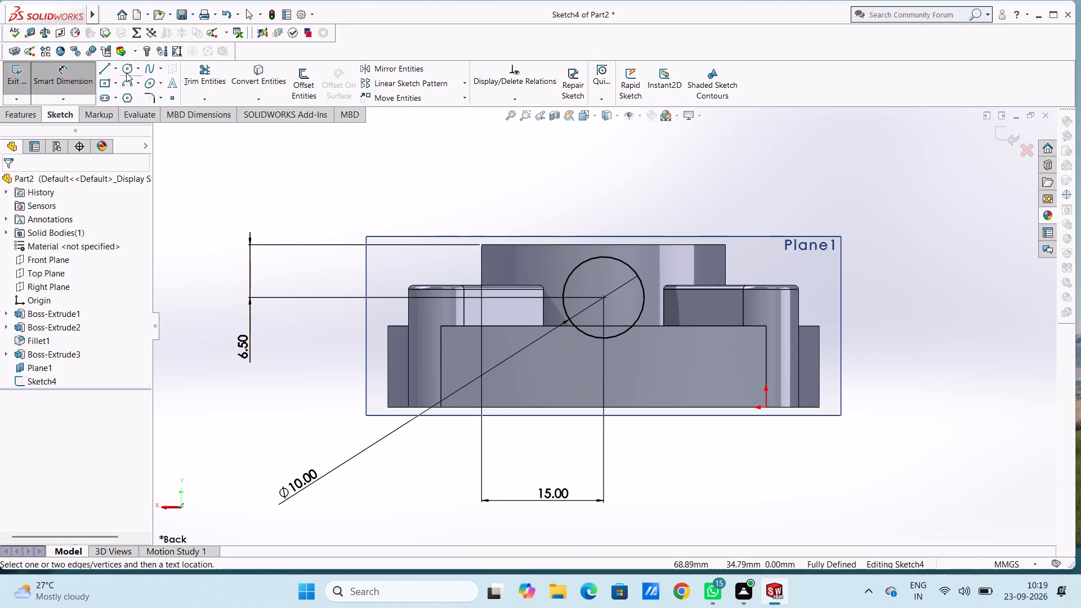
Draw two 3.5 mm vertical lines from the circle's sides to the body's top edge, joined by a horizontal base line.
{"action": "left_click", "coordinate": [98, 65]}
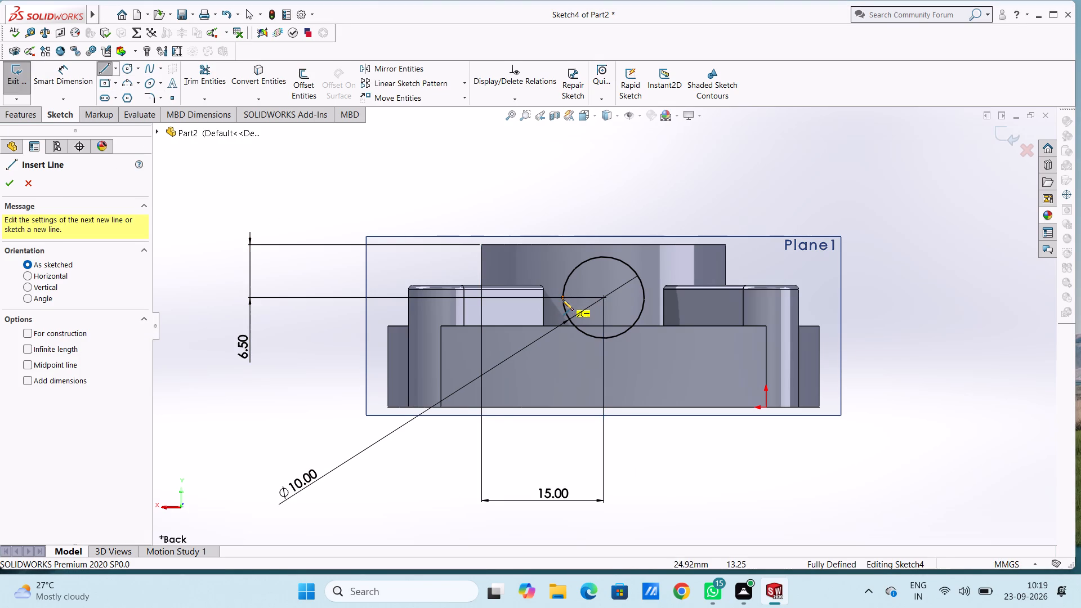
{"action": "left_click", "coordinate": [562, 299]}
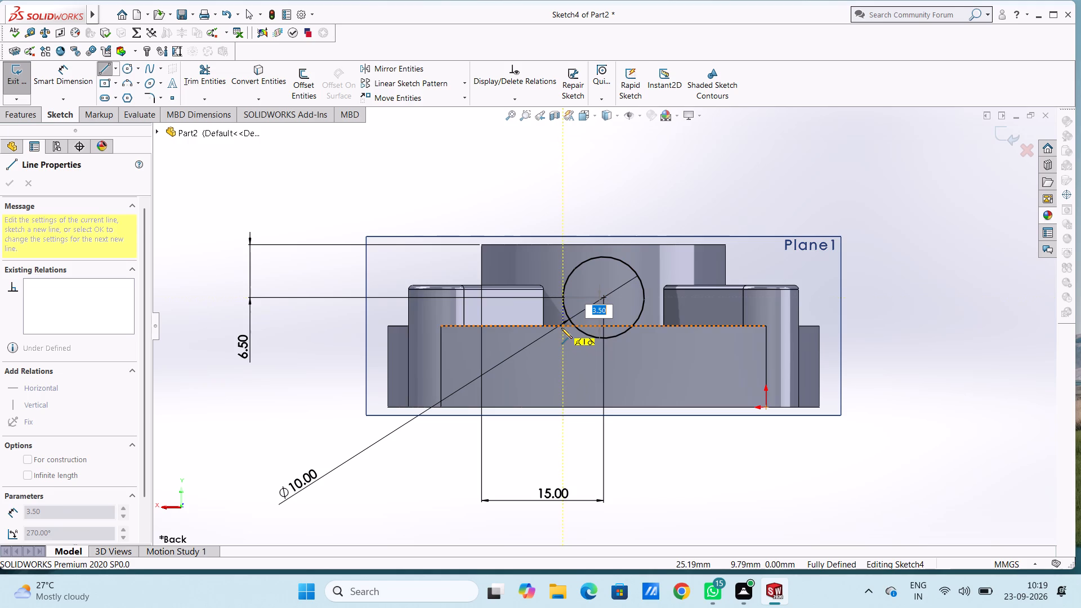
{"action": "left_click", "coordinate": [561, 328]}
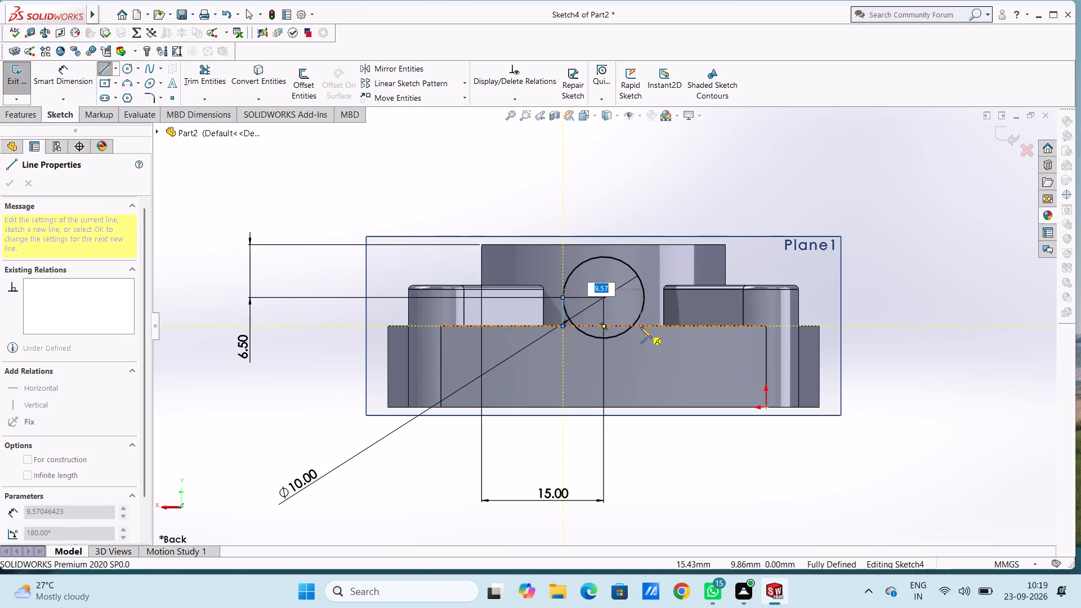
{"action": "left_click", "coordinate": [646, 327]}
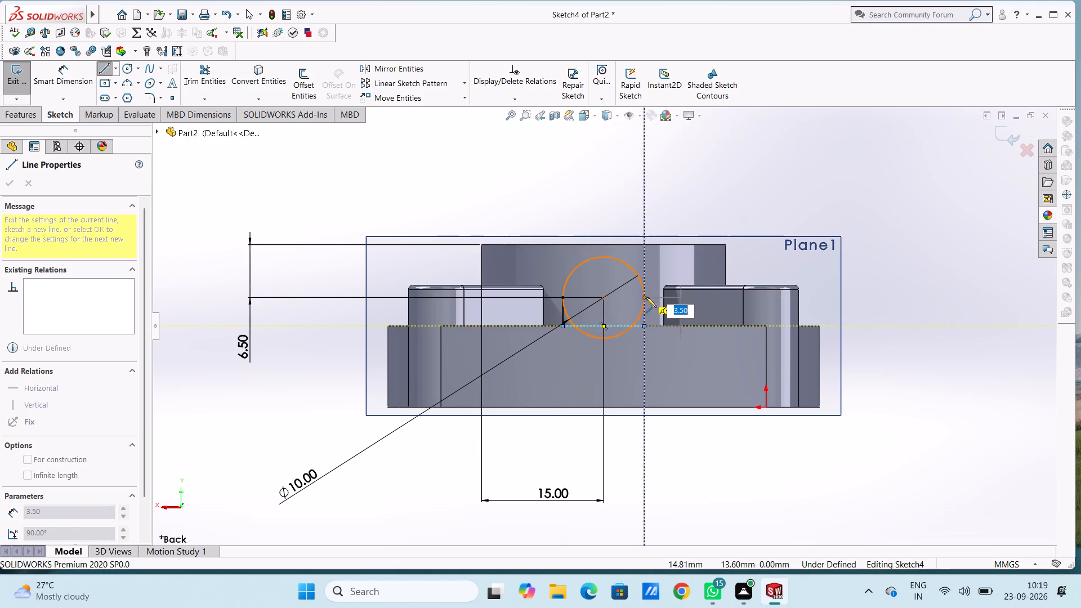
{"action": "left_click", "coordinate": [646, 296]}
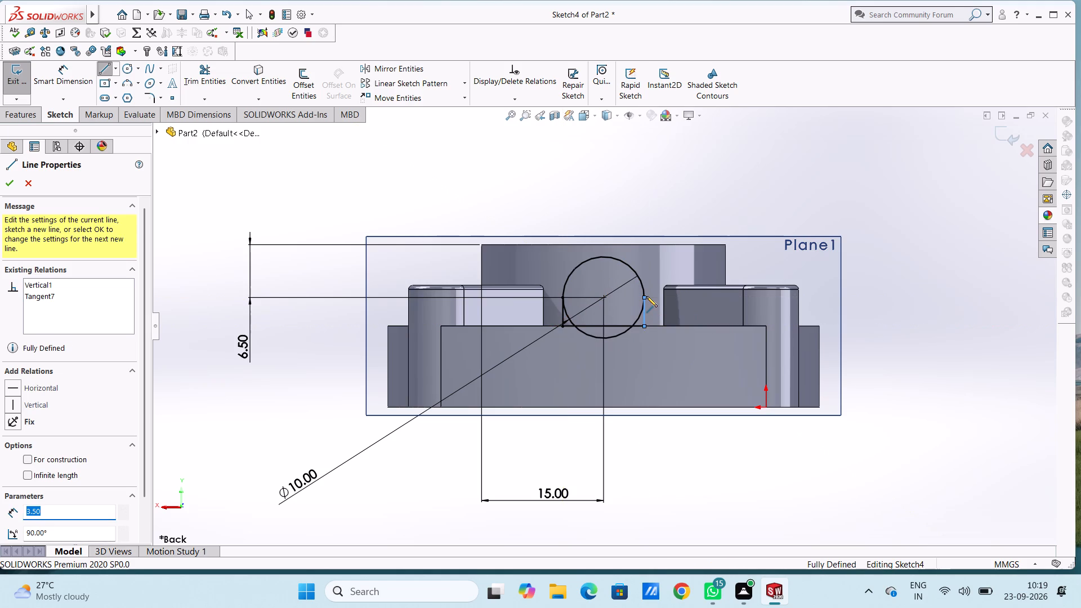
{"action": "key", "text": "Escape"}
{"action": "key", "text": "Escape"}
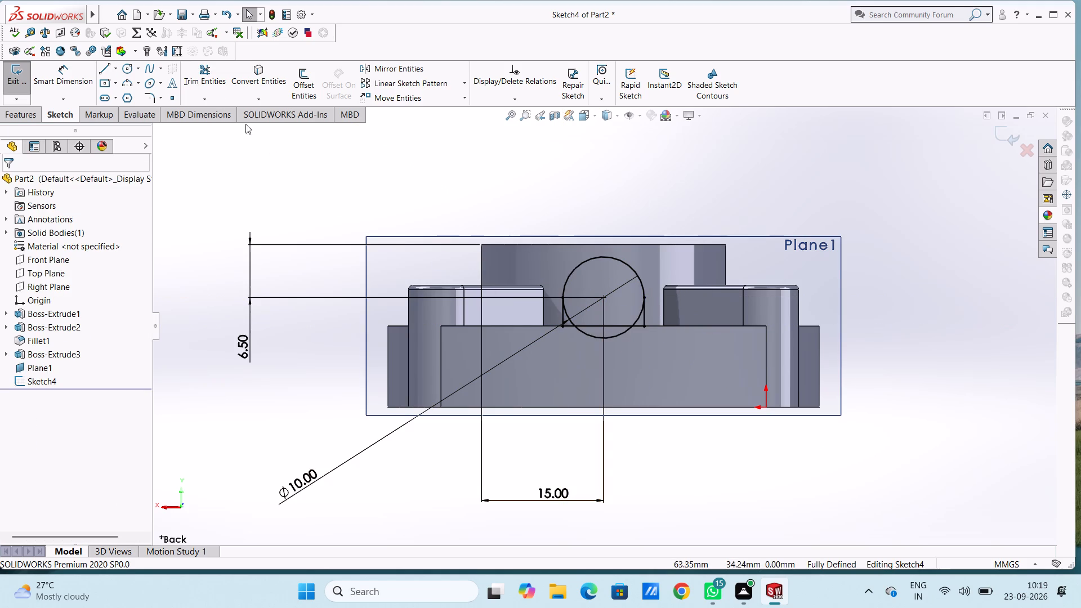
Trim away the circle's lower arcs inside and below the lines, leaving a closed round-topped profile.
{"action": "left_click", "coordinate": [209, 82]}
{"action": "left_click", "coordinate": [613, 337]}
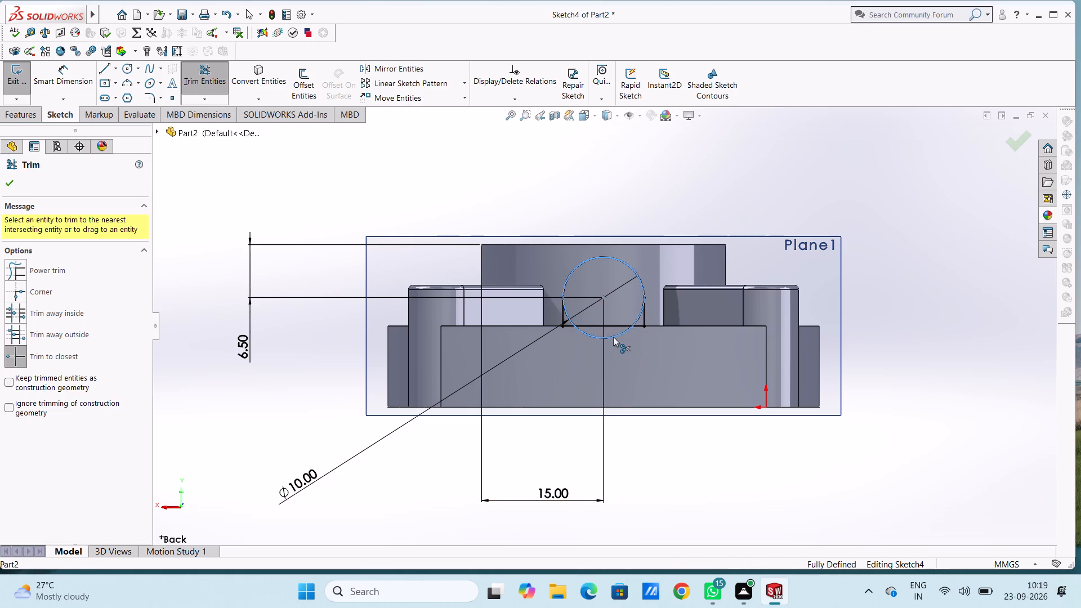
{"action": "left_click", "coordinate": [570, 316]}
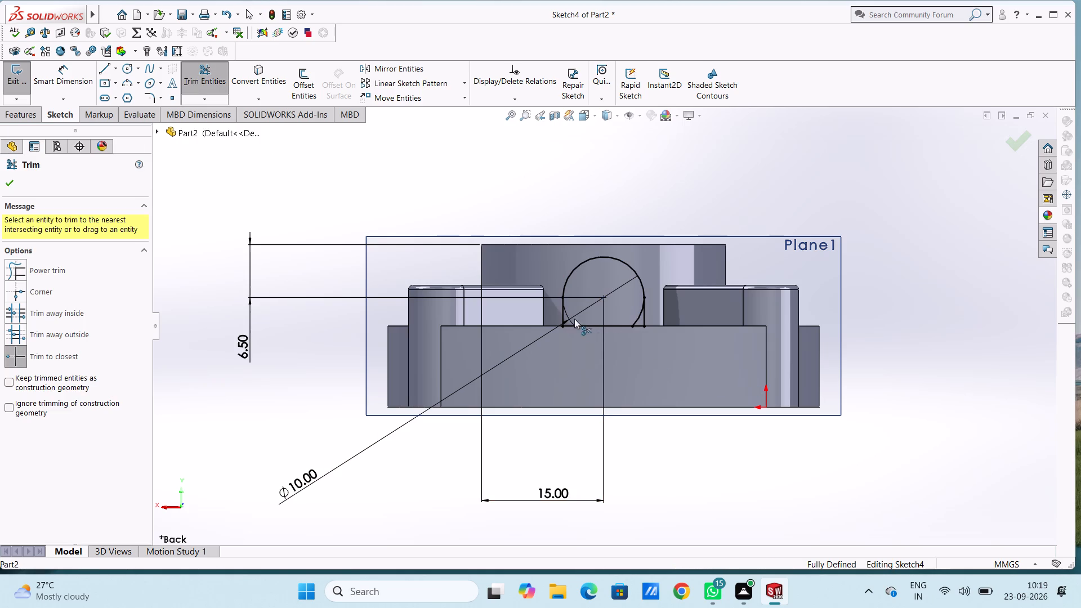
{"action": "left_click", "coordinate": [636, 321]}
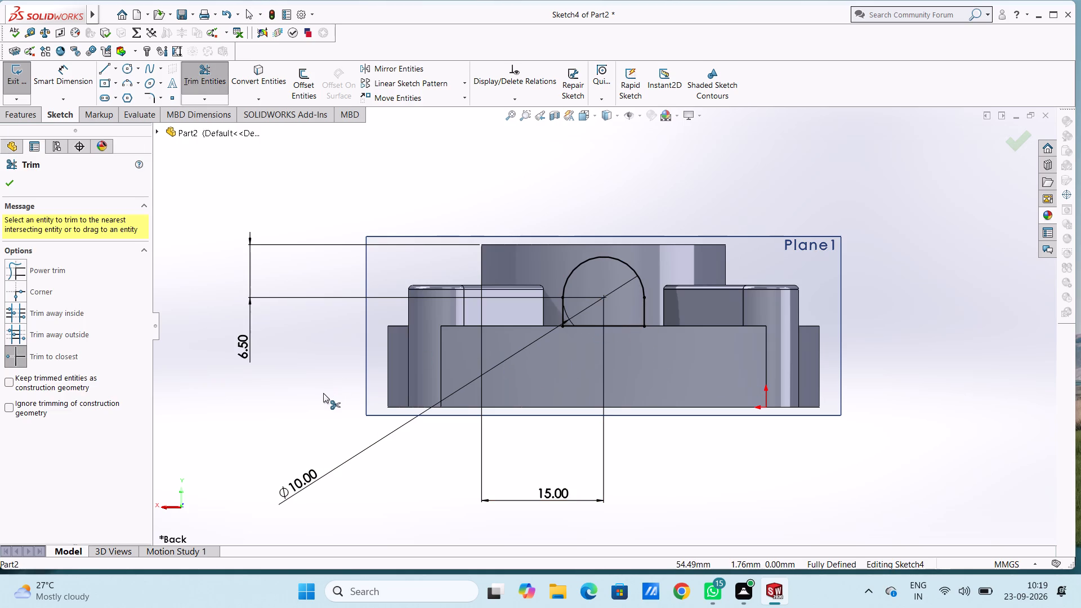
{"action": "key", "text": "Escape"}
{"action": "key", "text": "Escape"}
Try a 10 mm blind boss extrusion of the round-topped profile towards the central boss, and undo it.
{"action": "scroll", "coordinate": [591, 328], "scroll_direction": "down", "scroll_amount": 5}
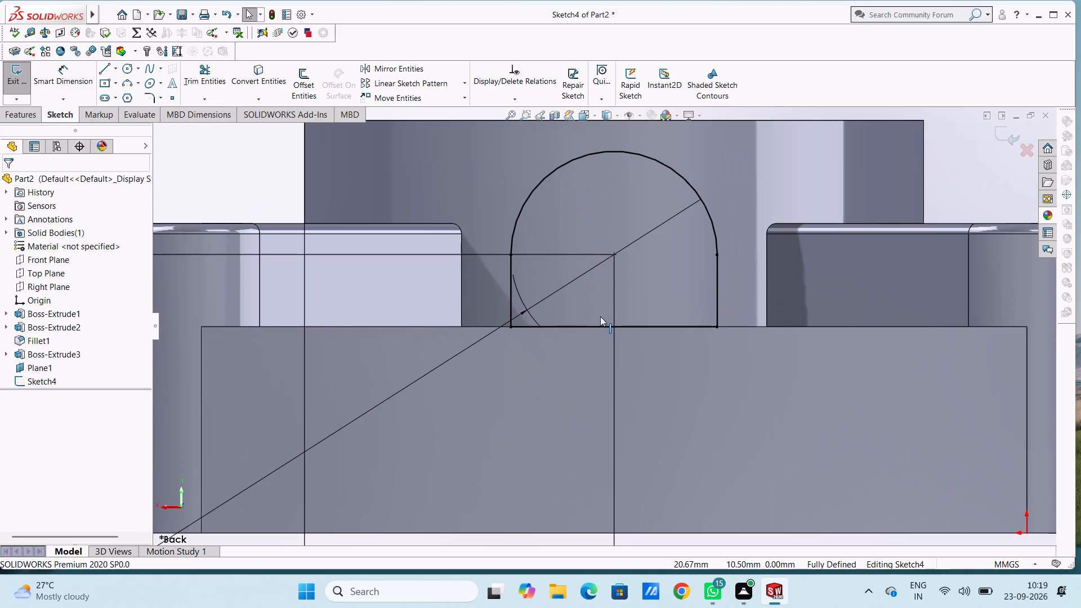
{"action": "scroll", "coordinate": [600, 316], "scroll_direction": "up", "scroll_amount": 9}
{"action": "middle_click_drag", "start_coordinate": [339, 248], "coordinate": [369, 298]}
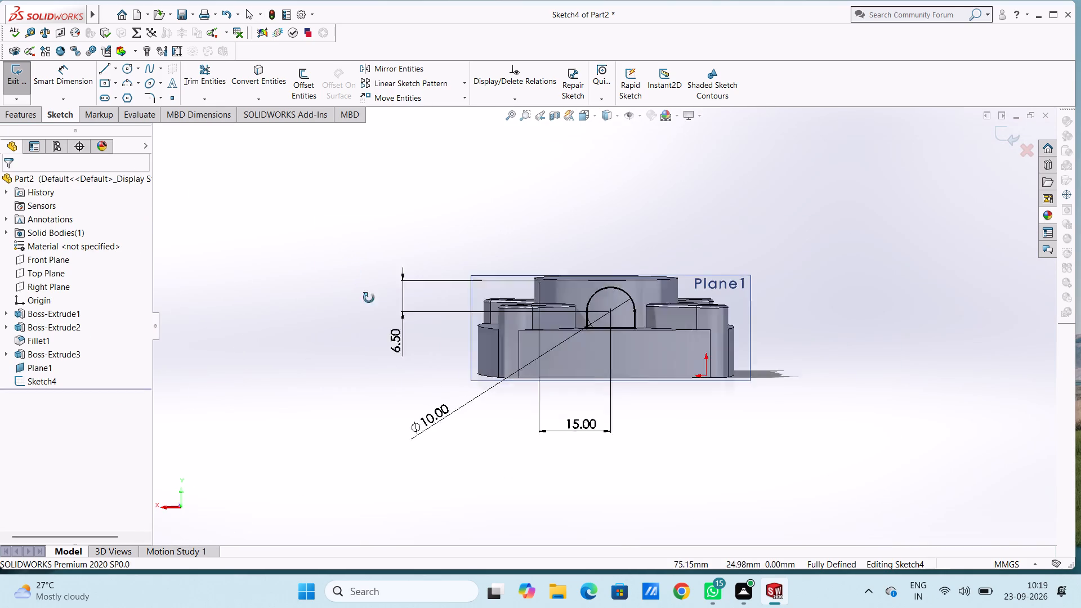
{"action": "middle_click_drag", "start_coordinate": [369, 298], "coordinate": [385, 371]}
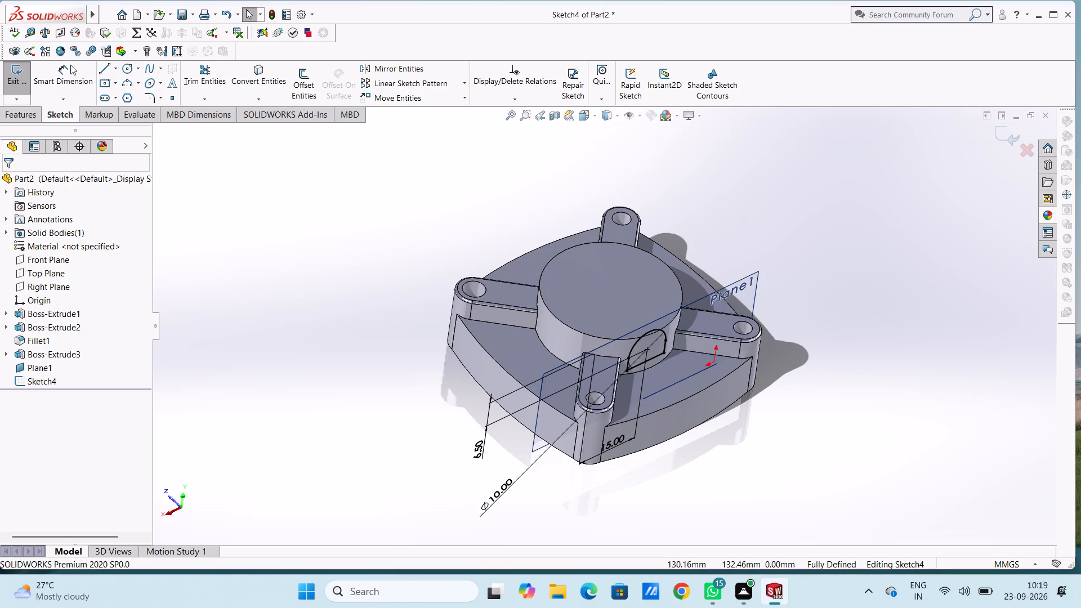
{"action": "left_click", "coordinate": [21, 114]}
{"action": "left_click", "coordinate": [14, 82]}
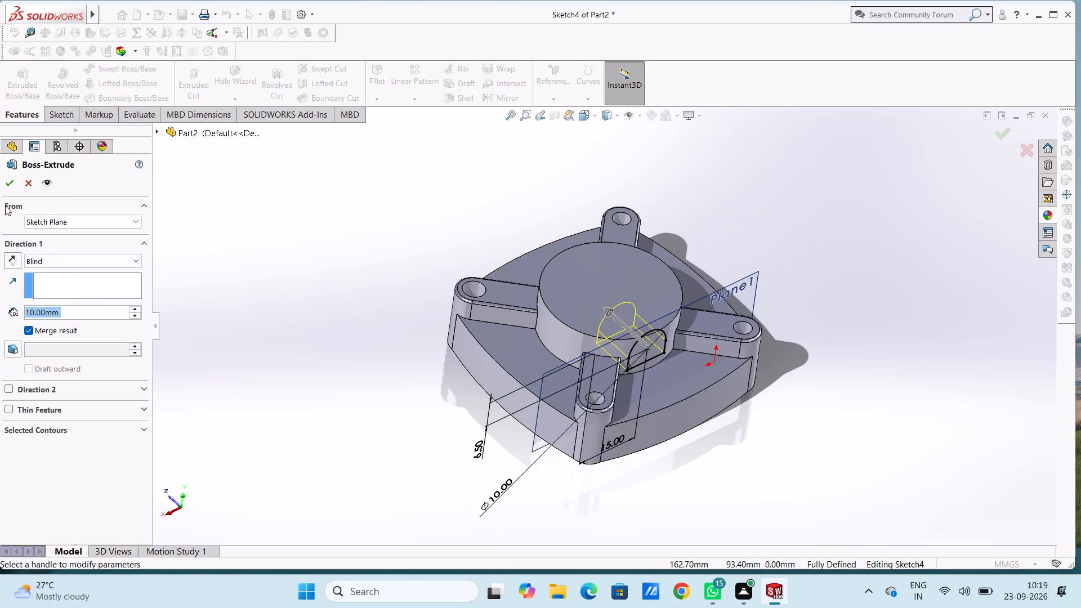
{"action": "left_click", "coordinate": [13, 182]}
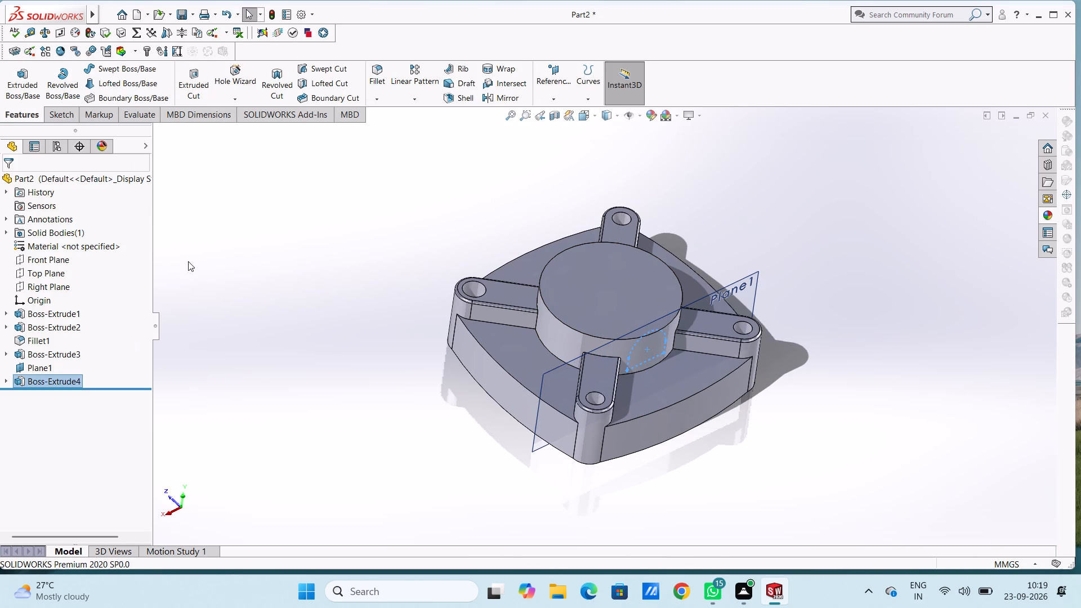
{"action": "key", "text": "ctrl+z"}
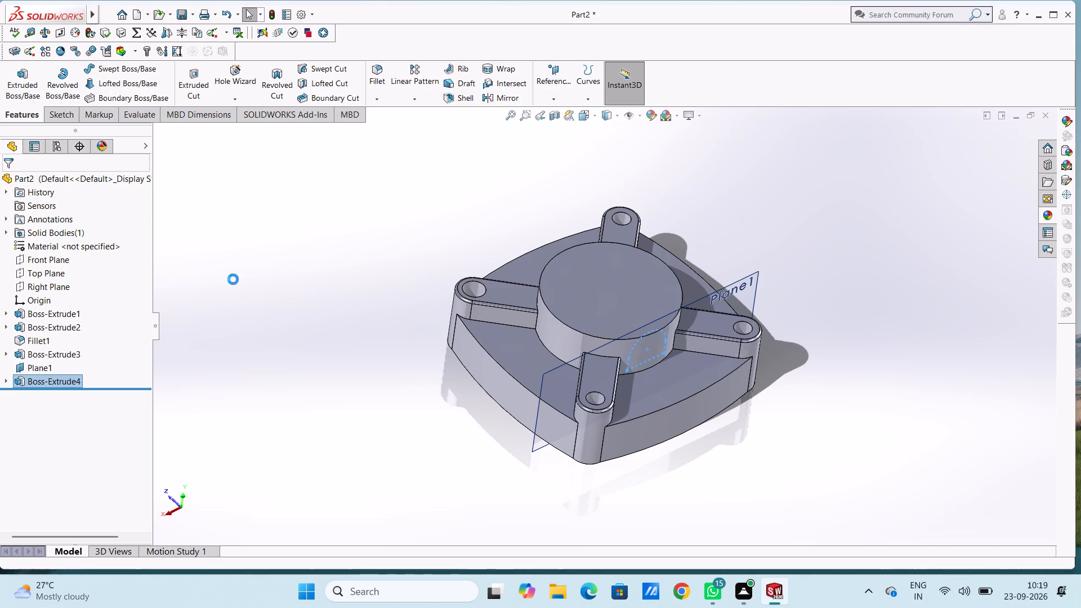
Set up a blind boss extrusion of the round-topped profile, with its direction reversed to run outward from the central boss.
{"action": "left_click", "coordinate": [14, 113]}
{"action": "left_click", "coordinate": [14, 81]}
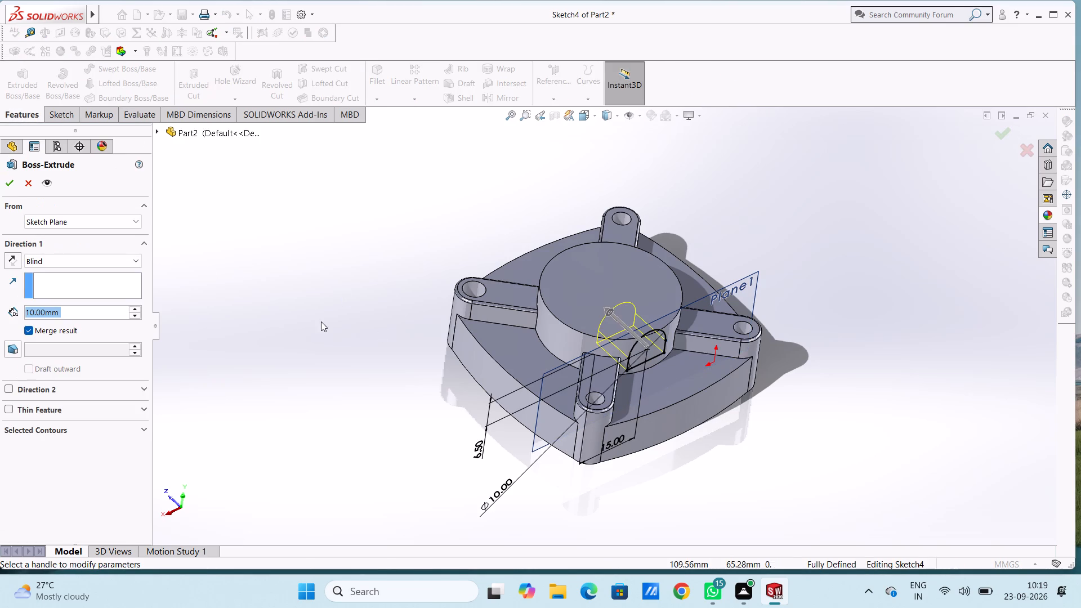
{"action": "left_click", "coordinate": [9, 262]}
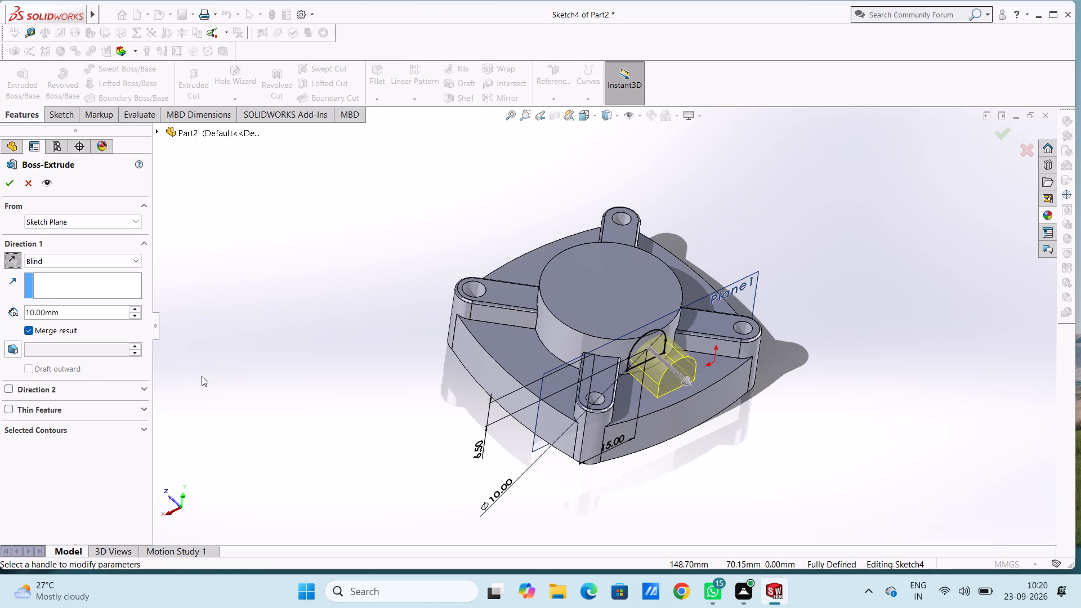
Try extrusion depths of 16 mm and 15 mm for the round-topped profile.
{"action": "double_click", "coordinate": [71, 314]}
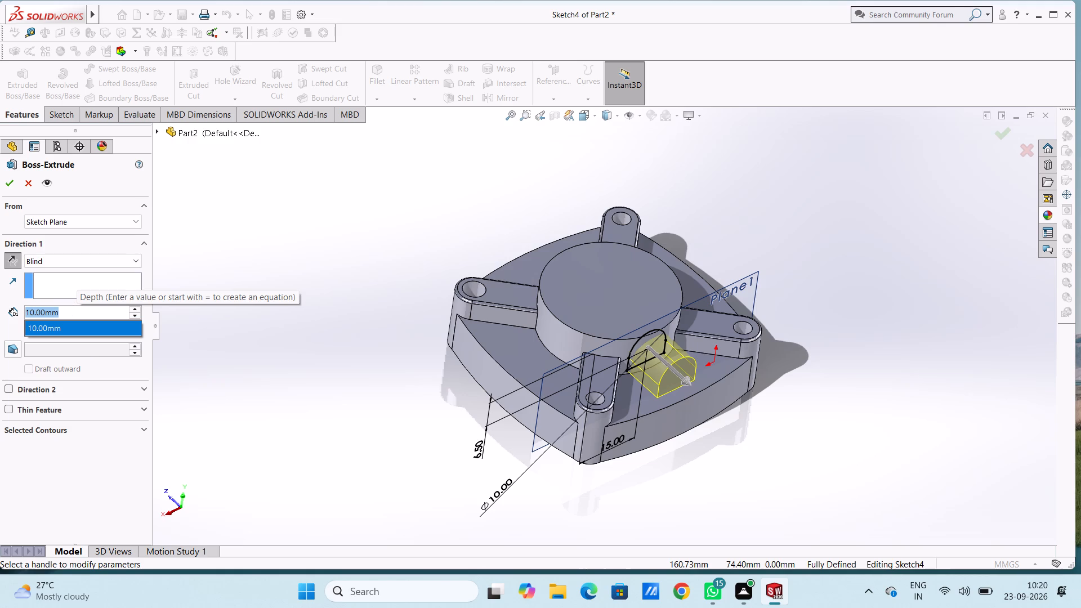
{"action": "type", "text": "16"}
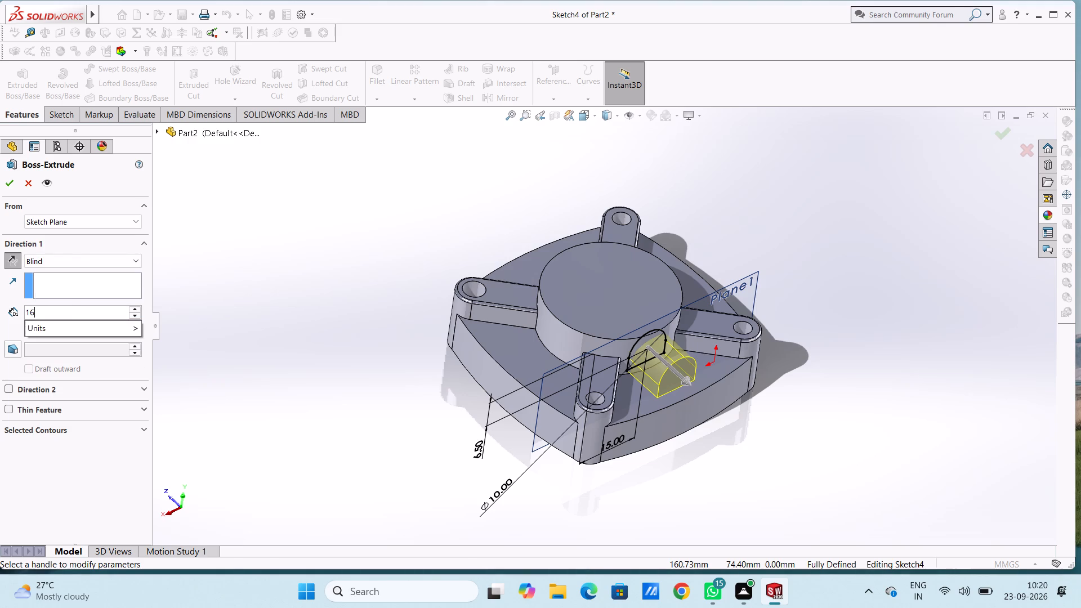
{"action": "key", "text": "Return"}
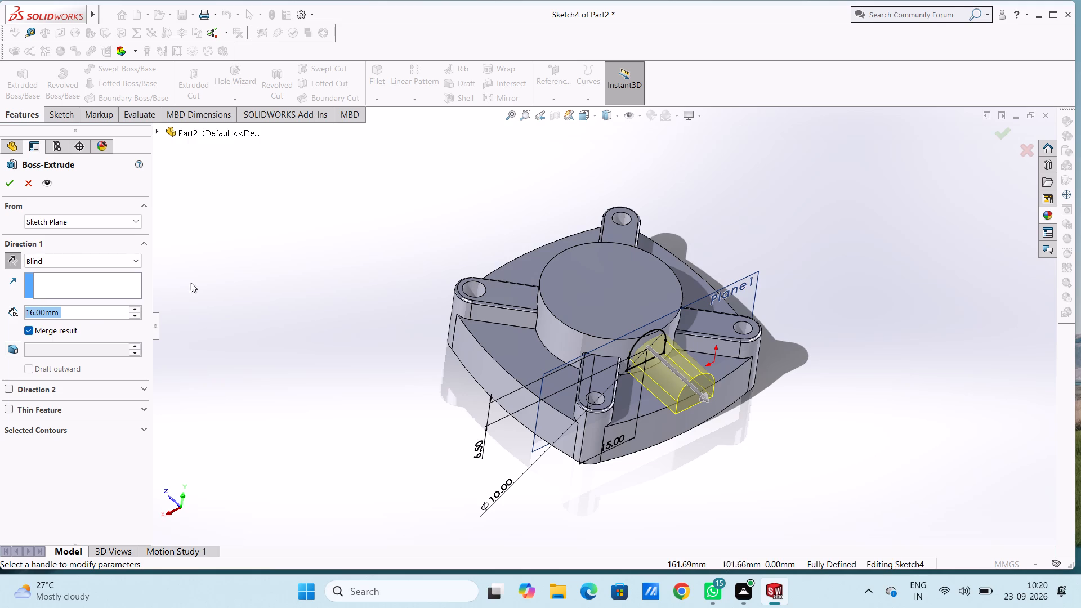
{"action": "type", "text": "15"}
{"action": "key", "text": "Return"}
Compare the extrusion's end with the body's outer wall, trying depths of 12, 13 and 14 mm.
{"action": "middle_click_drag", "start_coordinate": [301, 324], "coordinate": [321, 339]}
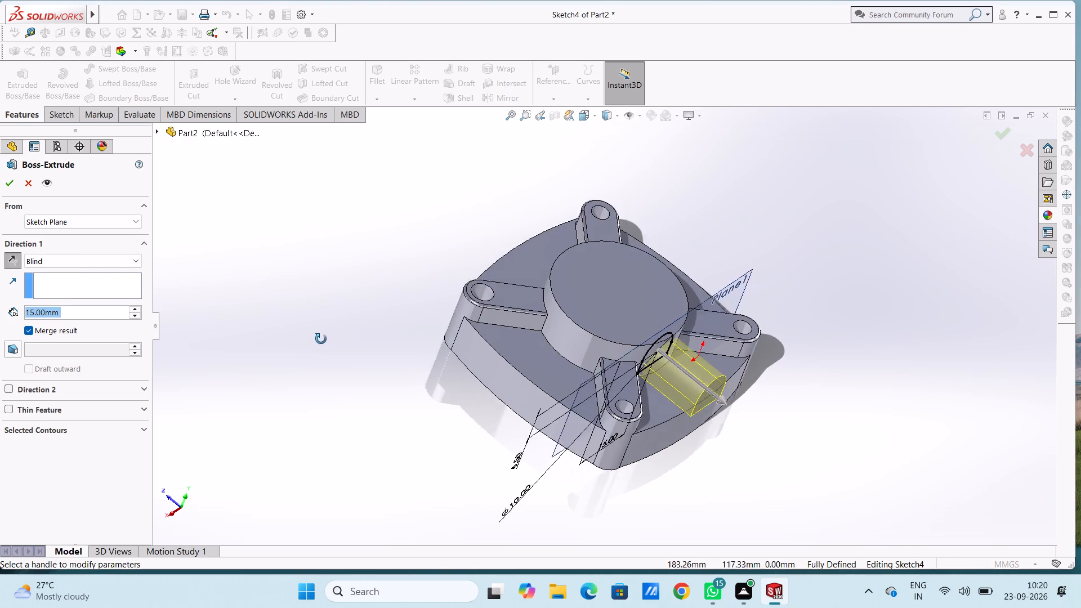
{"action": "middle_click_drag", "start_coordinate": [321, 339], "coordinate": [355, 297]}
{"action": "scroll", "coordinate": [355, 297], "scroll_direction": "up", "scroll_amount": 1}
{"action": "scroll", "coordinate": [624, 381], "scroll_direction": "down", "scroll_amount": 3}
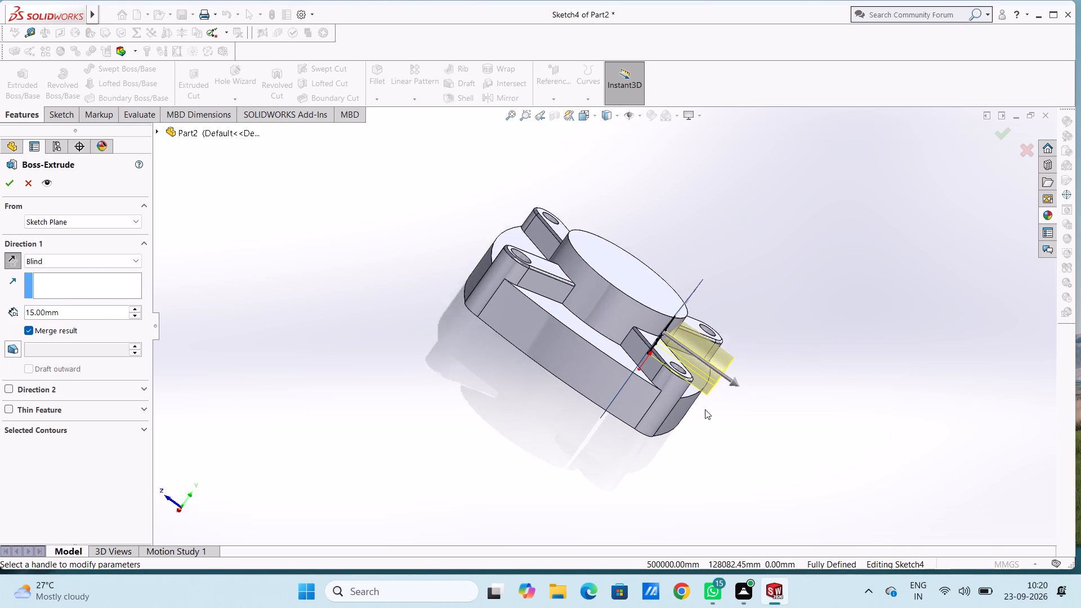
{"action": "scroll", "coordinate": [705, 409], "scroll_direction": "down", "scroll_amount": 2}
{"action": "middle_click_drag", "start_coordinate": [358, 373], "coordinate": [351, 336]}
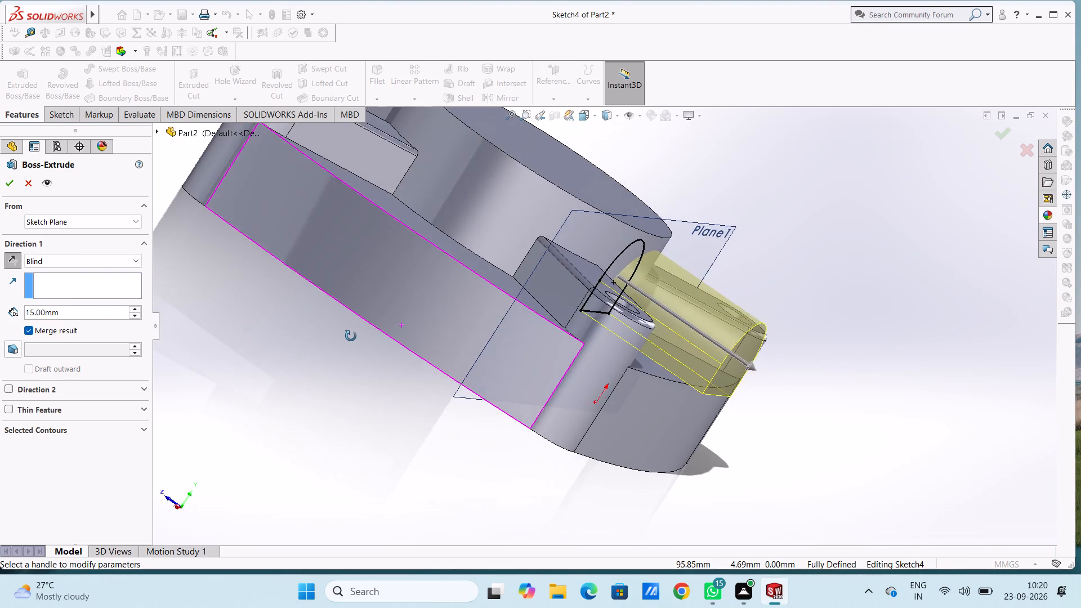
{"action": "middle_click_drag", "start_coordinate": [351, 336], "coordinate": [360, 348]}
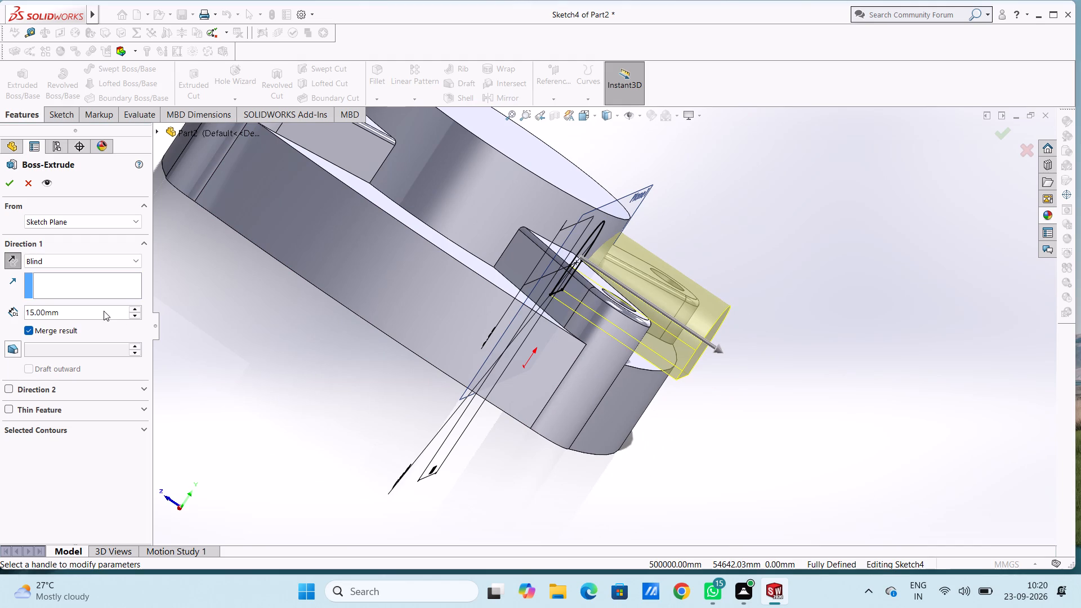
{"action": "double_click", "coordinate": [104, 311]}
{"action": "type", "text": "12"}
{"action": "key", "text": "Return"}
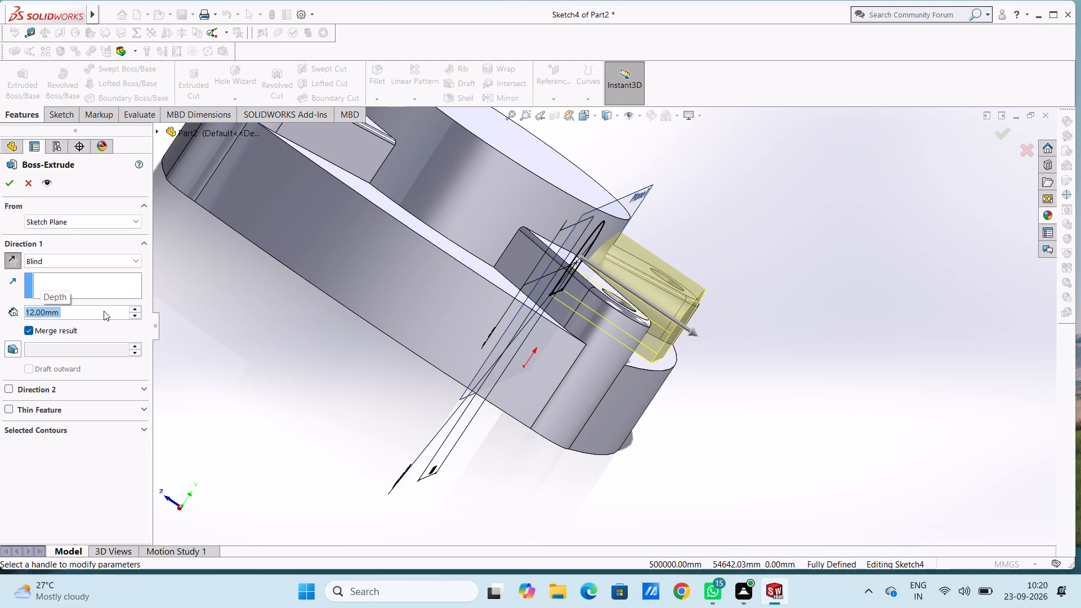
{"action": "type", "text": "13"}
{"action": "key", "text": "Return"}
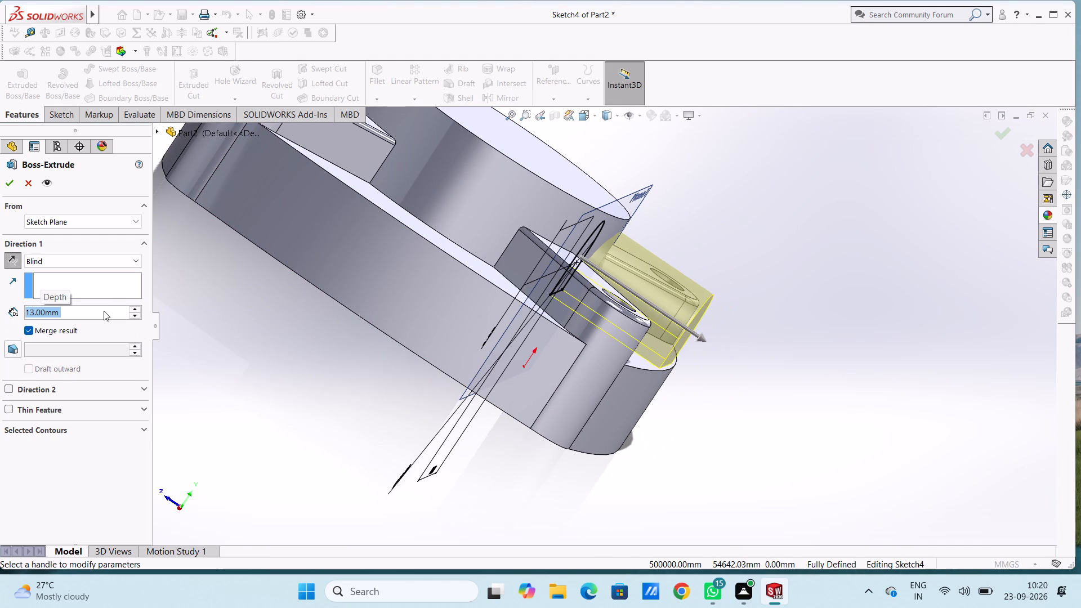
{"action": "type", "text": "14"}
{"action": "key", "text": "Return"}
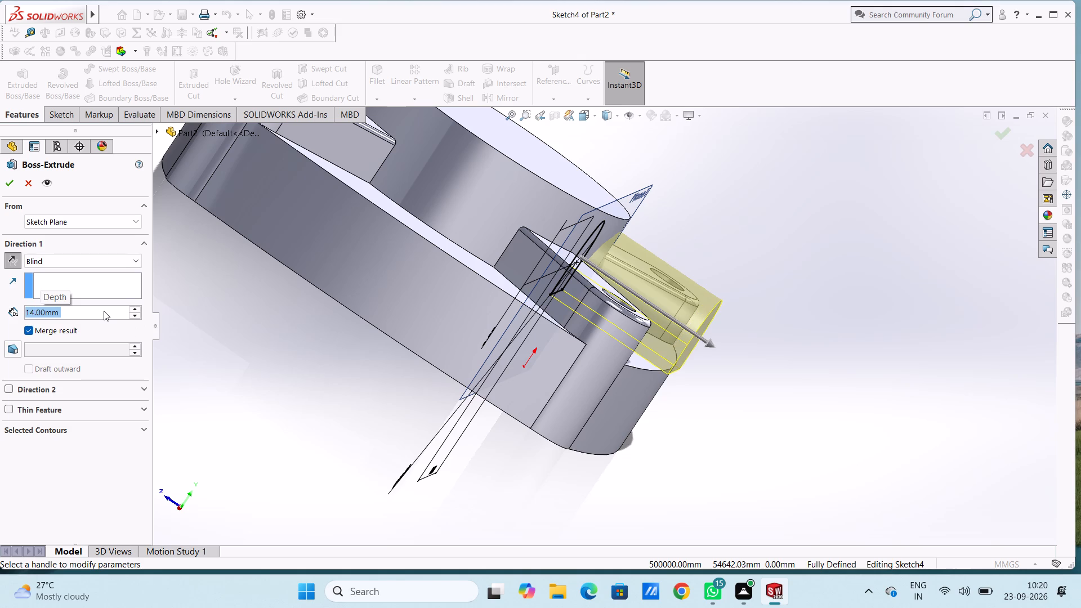
Set the round-topped extrusion's depth to 13.5 mm, check its reach past the outer wall, and complete the boss.
{"action": "type", "text": "13.5"}
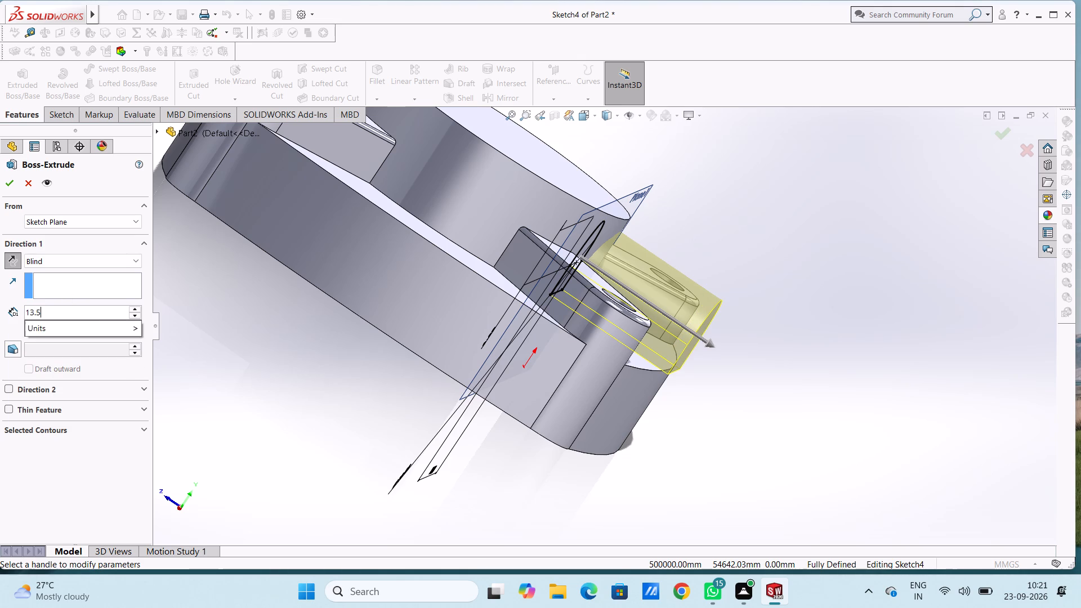
{"action": "key", "text": "Return"}
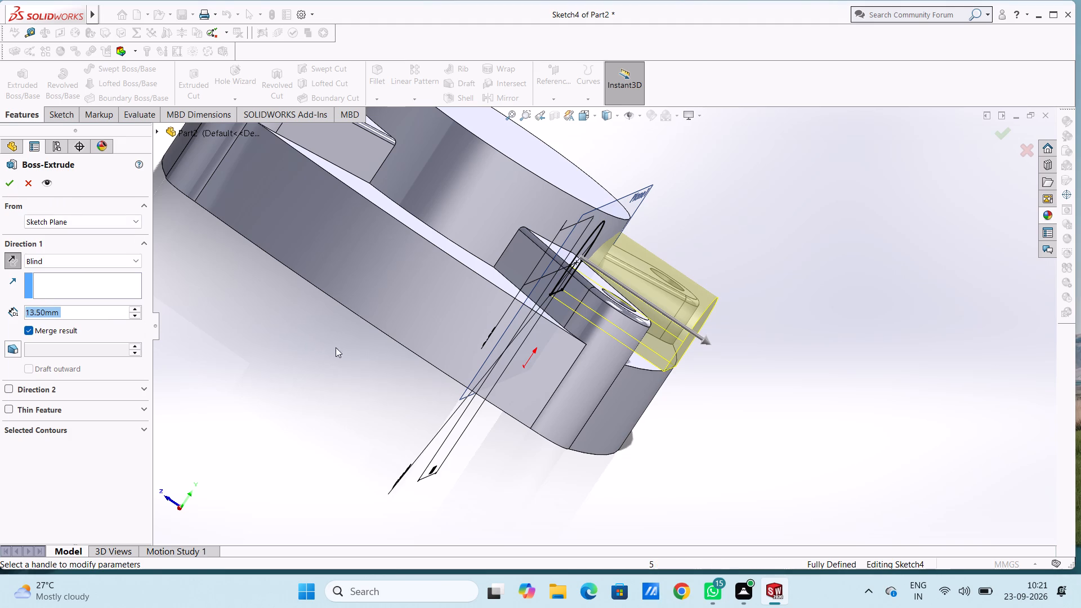
{"action": "middle_click_drag", "start_coordinate": [350, 352], "coordinate": [361, 218]}
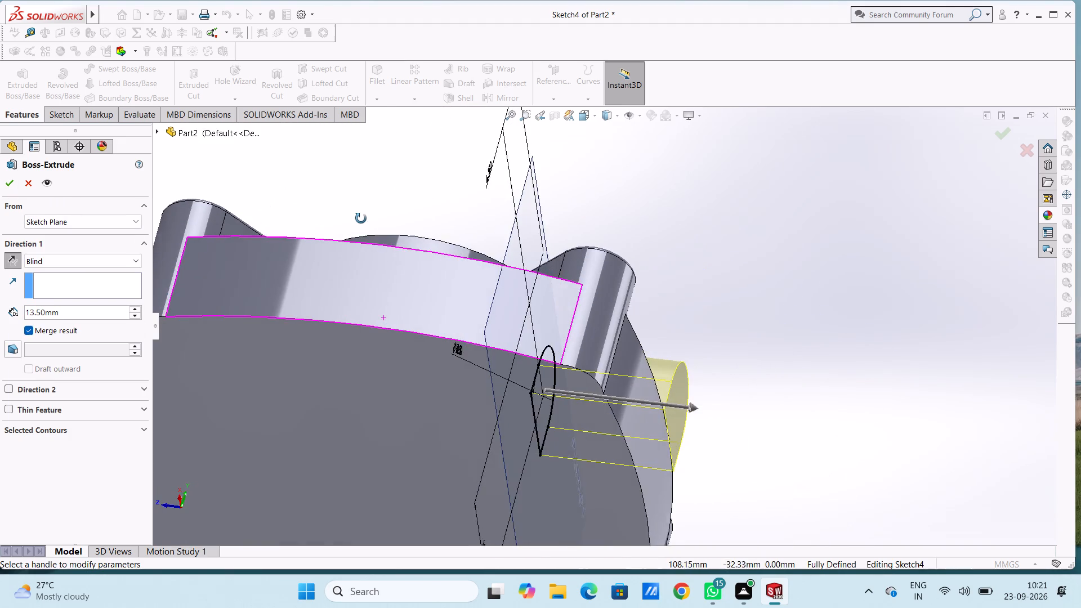
{"action": "middle_click_drag", "start_coordinate": [361, 218], "coordinate": [373, 217]}
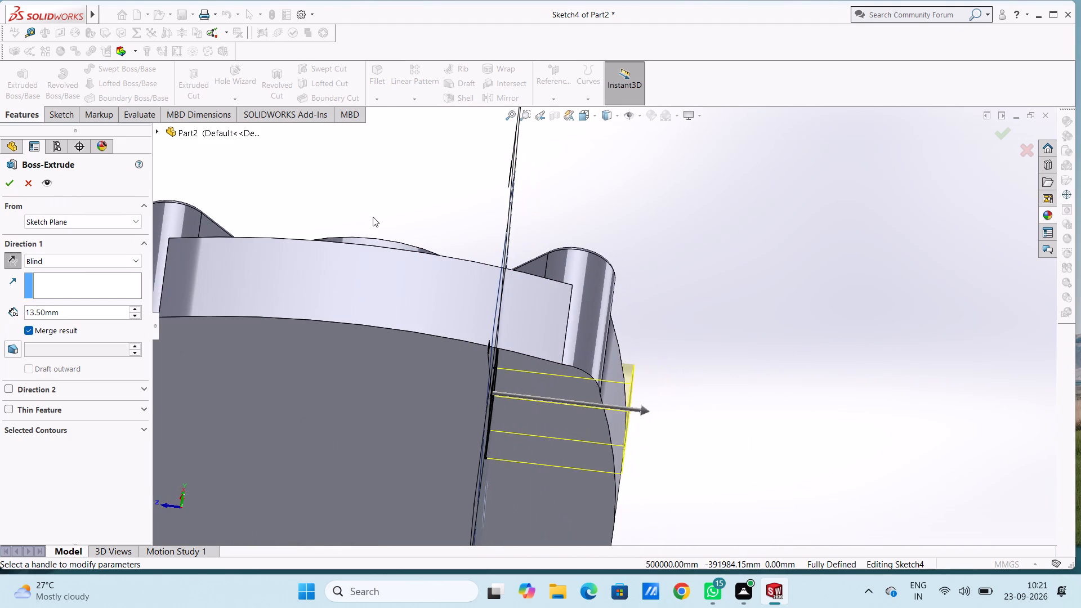
{"action": "left_click", "coordinate": [10, 182]}
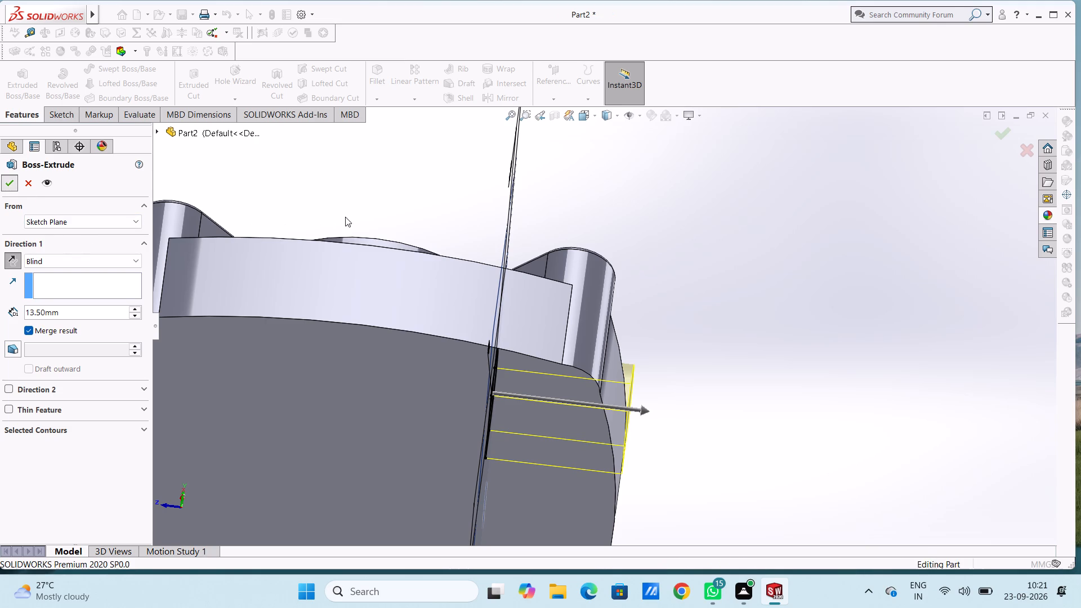
Hide the offset plane, Plane1, that was used for the round-topped side boss.
{"action": "scroll", "coordinate": [373, 210], "scroll_direction": "up", "scroll_amount": 2}
{"action": "middle_click_drag", "start_coordinate": [376, 245], "coordinate": [311, 294]}
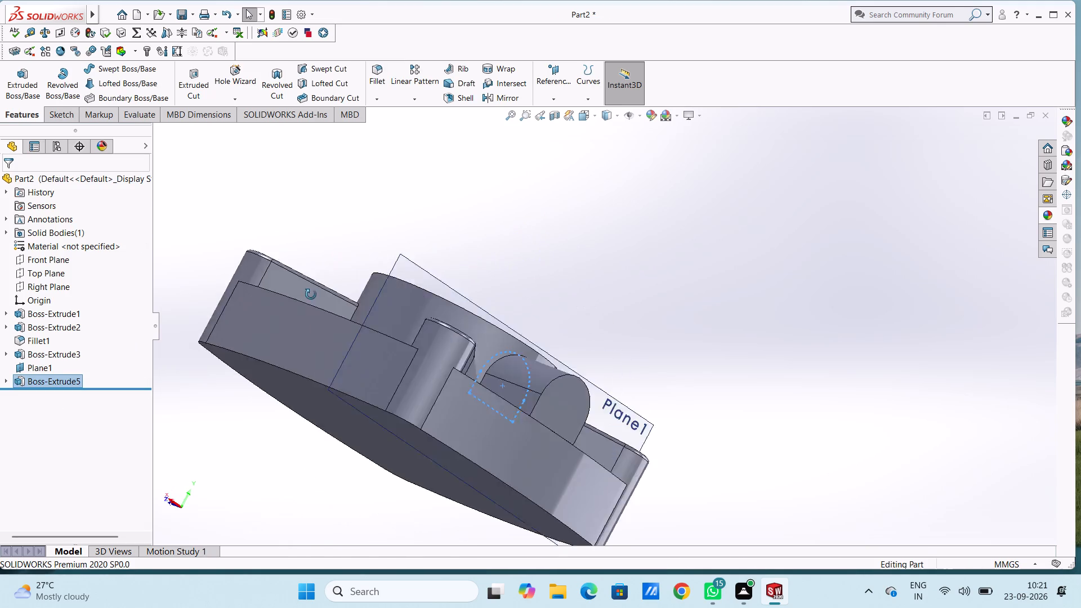
{"action": "middle_click_drag", "start_coordinate": [311, 294], "coordinate": [284, 318]}
{"action": "scroll", "coordinate": [284, 318], "scroll_direction": "up", "scroll_amount": 3}
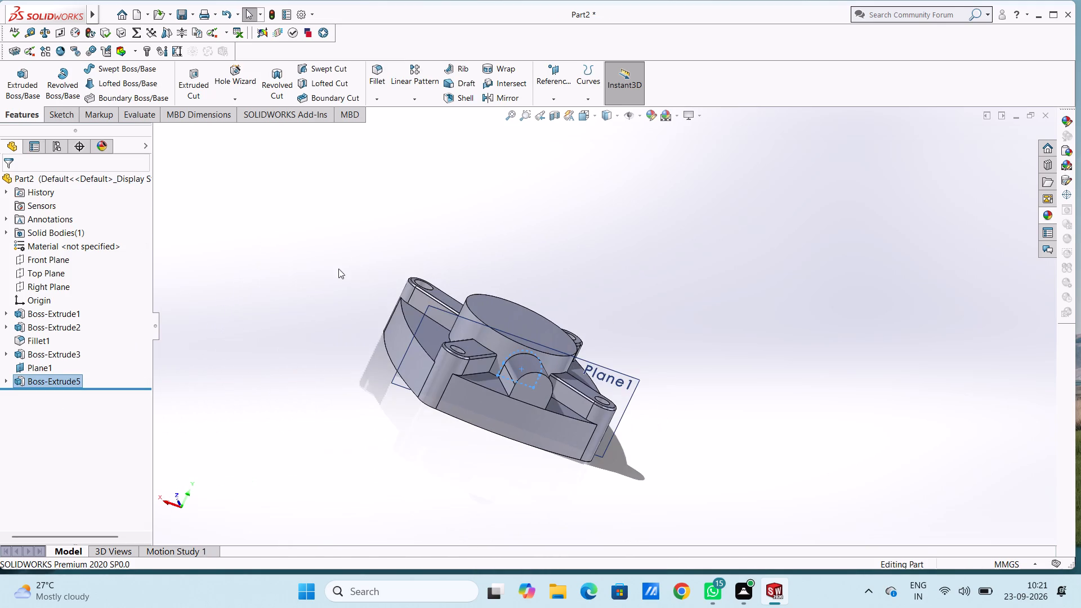
{"action": "middle_click_drag", "start_coordinate": [328, 276], "coordinate": [312, 301]}
{"action": "left_click", "coordinate": [40, 368]}
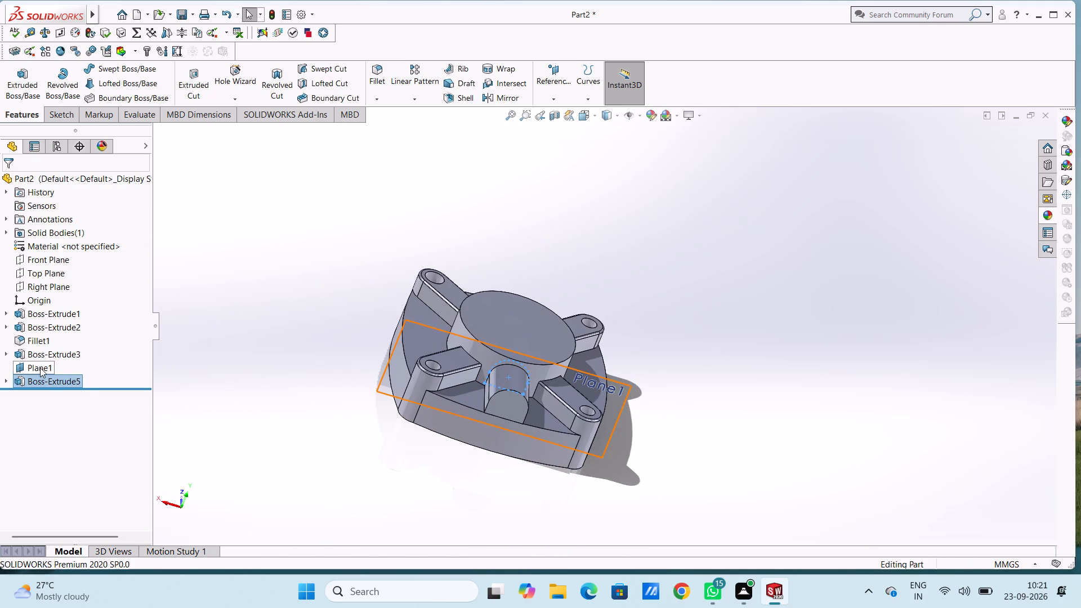
{"action": "left_click", "coordinate": [68, 352]}
{"action": "left_click", "coordinate": [197, 323]}
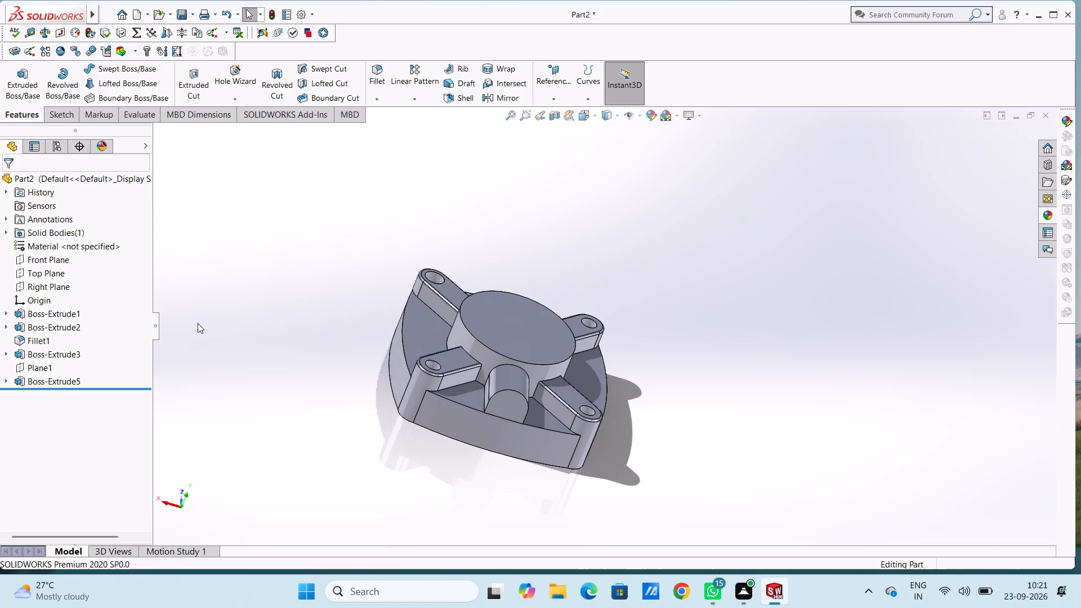
Sketch a circle of 3 mm radius on the round-topped boss's end face, centred on the arc's centre.
{"action": "key", "text": "ctrl+2"}
{"action": "scroll", "coordinate": [198, 323], "scroll_direction": "up", "scroll_amount": 1}
{"action": "left_click", "coordinate": [602, 305]}
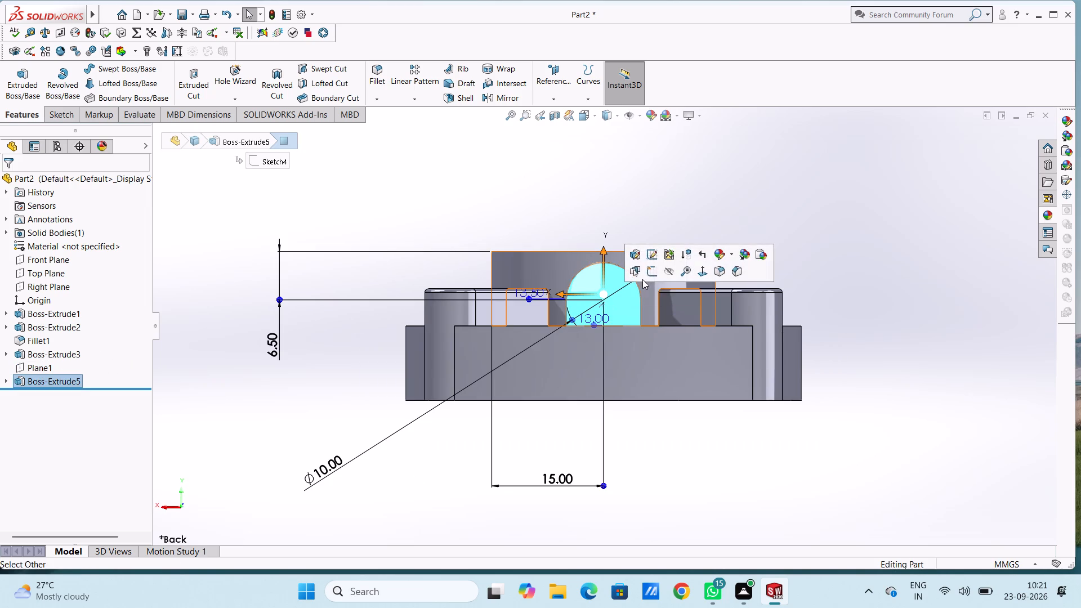
{"action": "left_click", "coordinate": [649, 271]}
{"action": "left_click", "coordinate": [687, 215]}
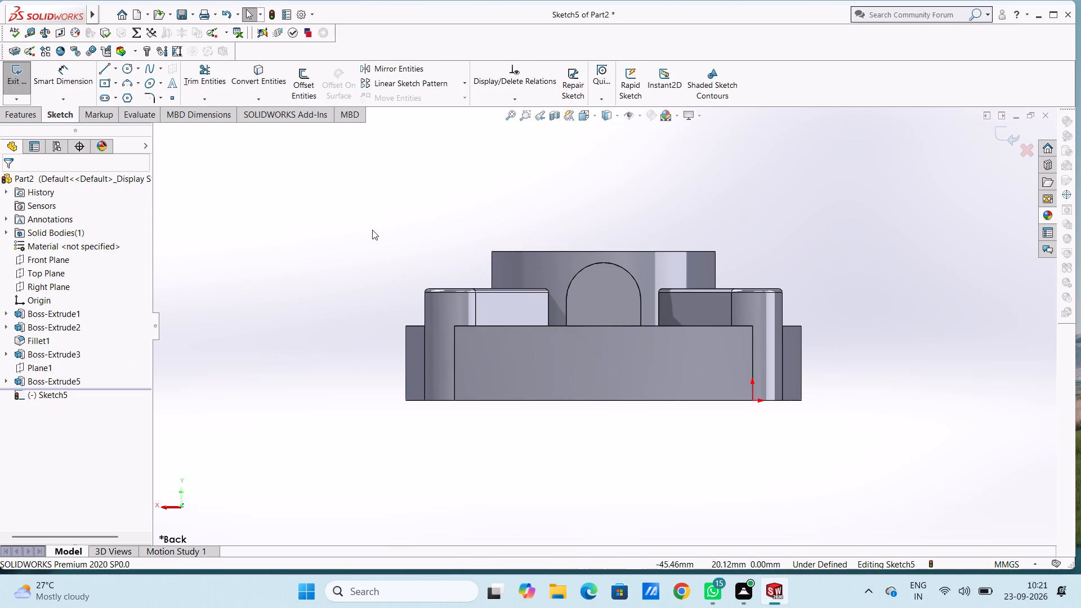
{"action": "left_click", "coordinate": [127, 68]}
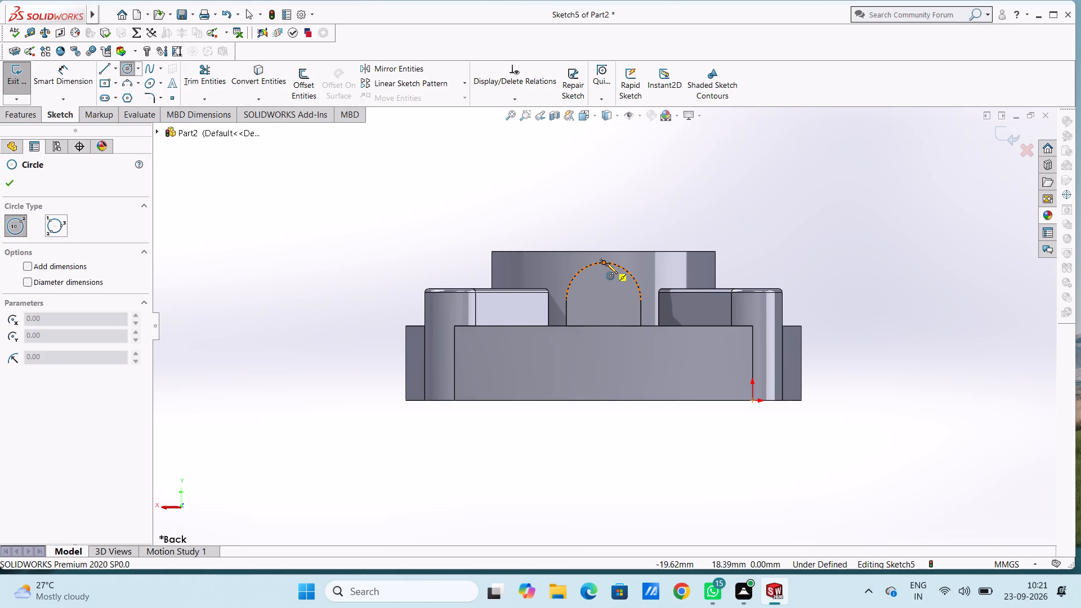
{"action": "left_click", "coordinate": [604, 298]}
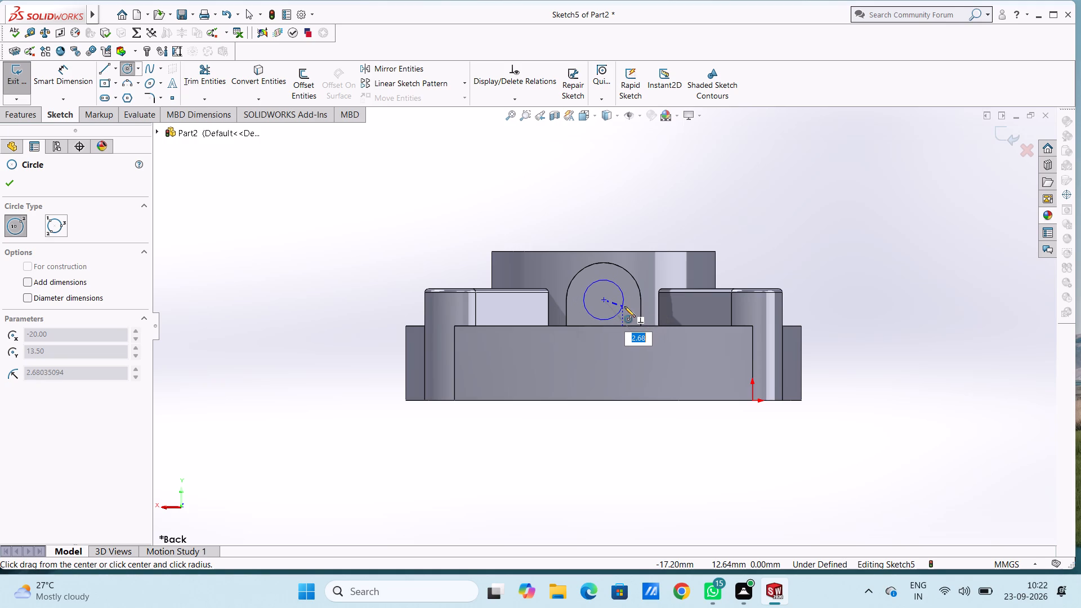
{"action": "key", "text": "3"}
{"action": "key", "text": "Return"}
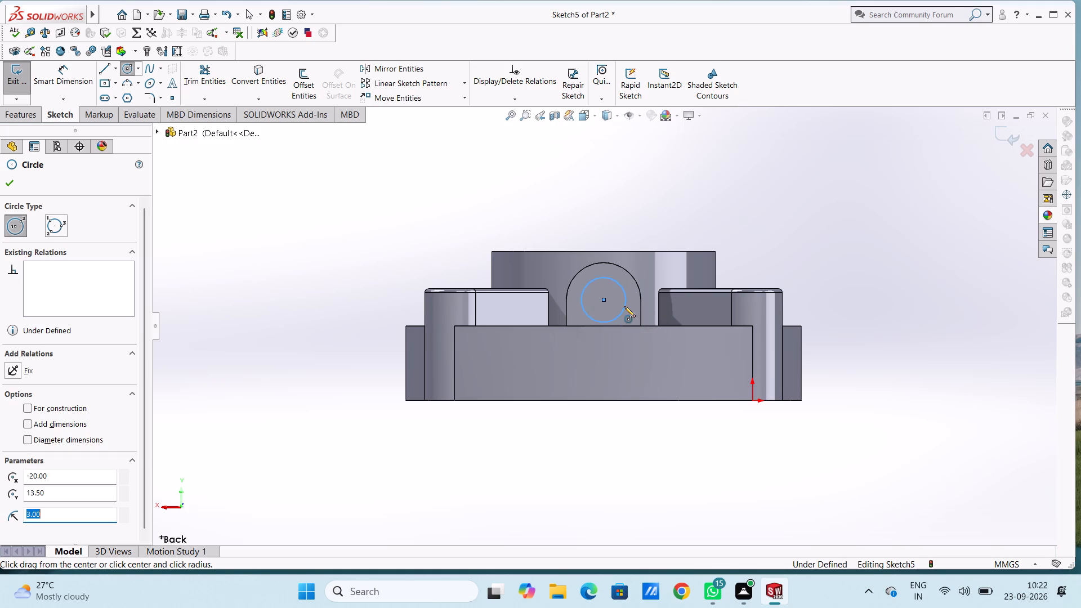
{"action": "key", "text": "Escape"}
{"action": "key", "text": "Escape"}
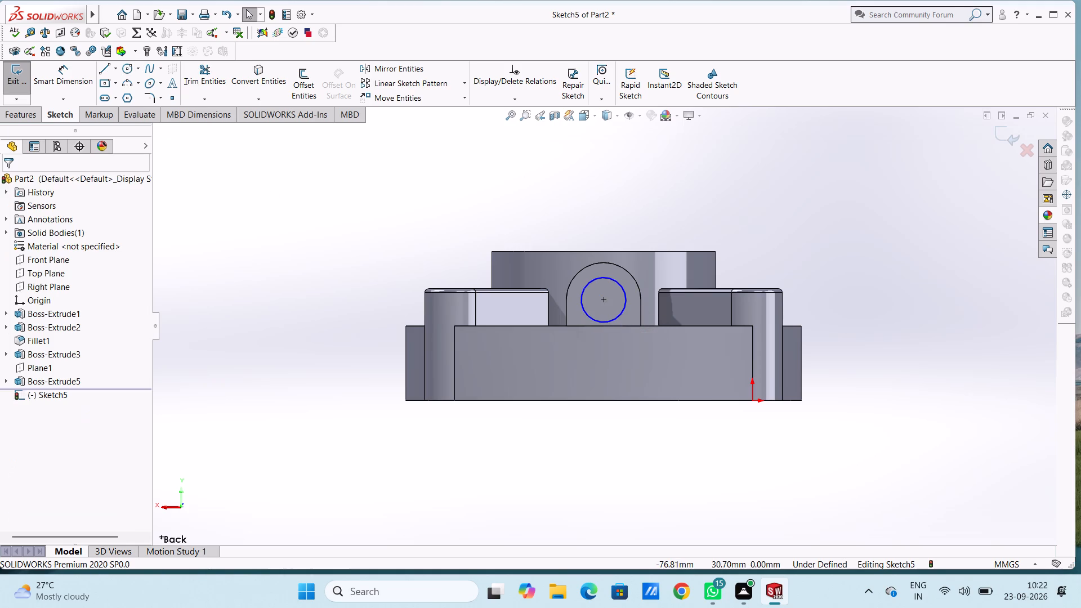
Dimension the diameter of the circle on the side boss's end face.
{"action": "left_click", "coordinate": [81, 81]}
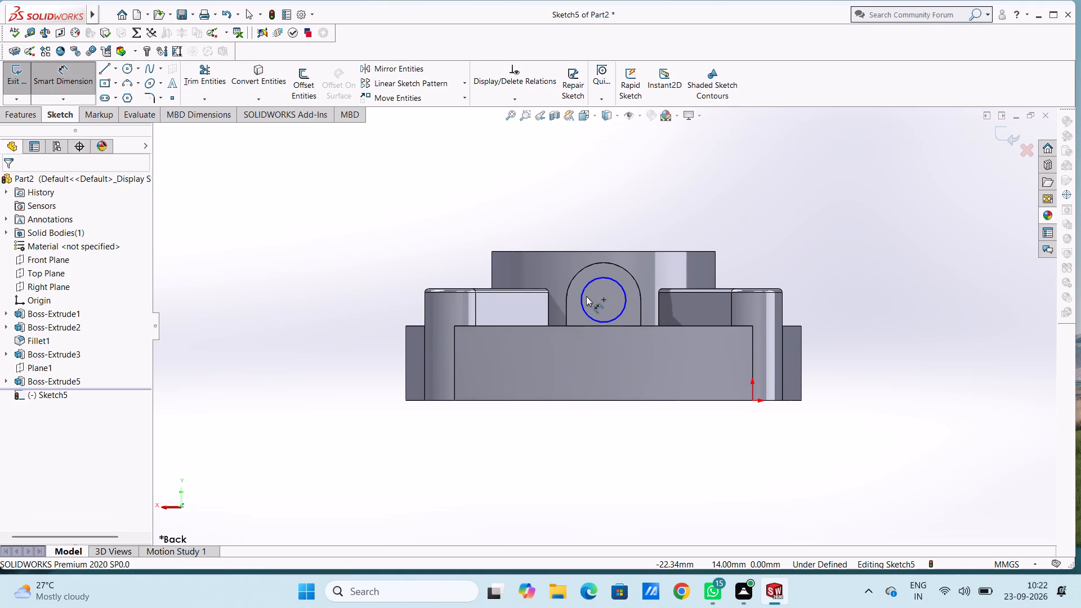
{"action": "left_click", "coordinate": [583, 294]}
{"action": "left_click", "coordinate": [427, 202]}
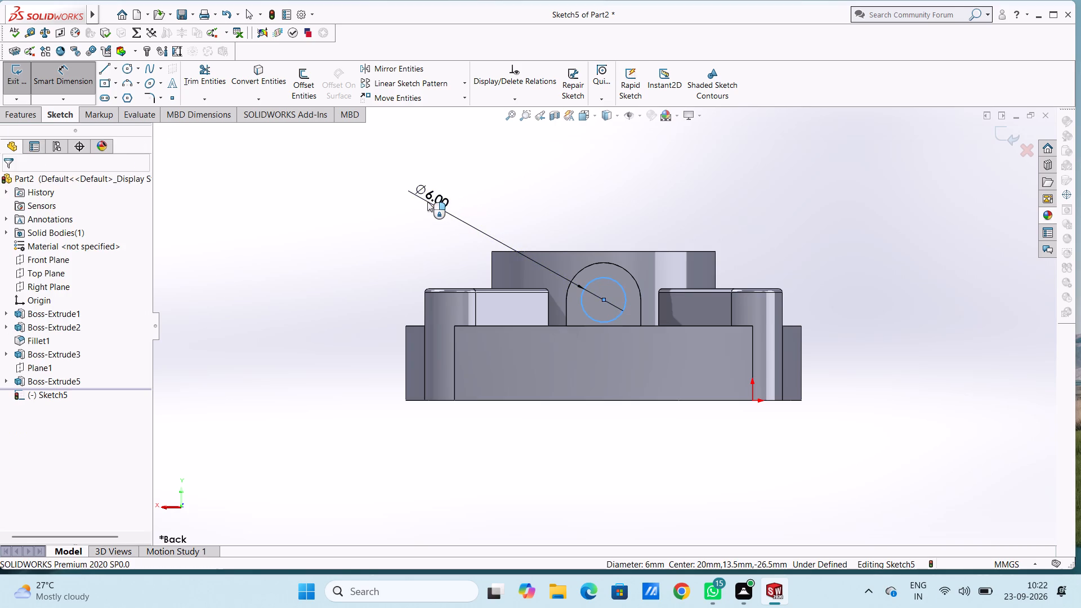
{"action": "left_click", "coordinate": [378, 187]}
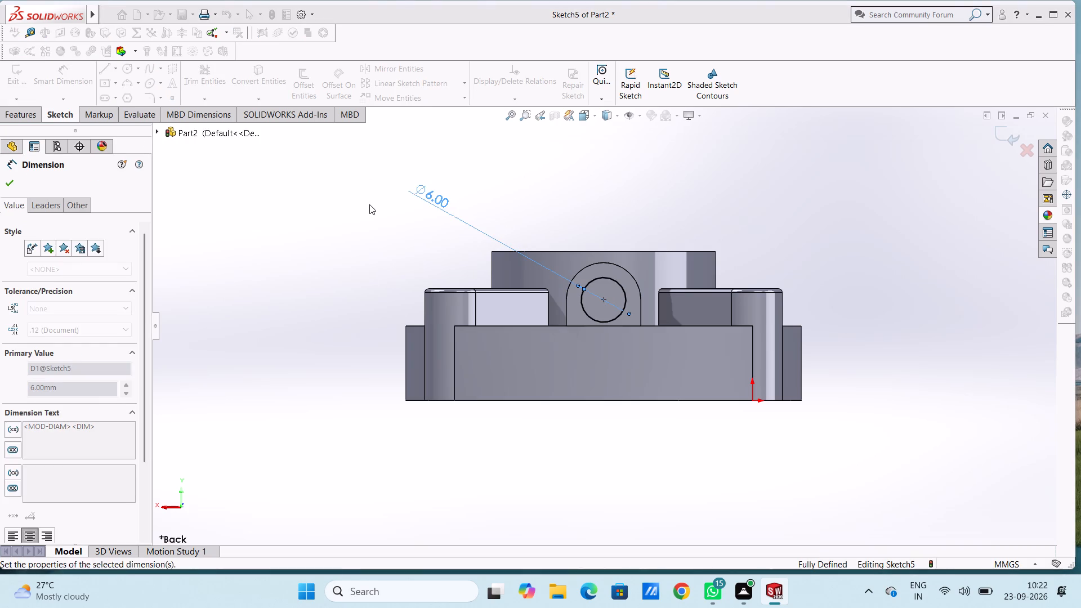
{"action": "left_click", "coordinate": [367, 211]}
{"action": "key", "text": "Escape"}
{"action": "key", "text": "Escape"}
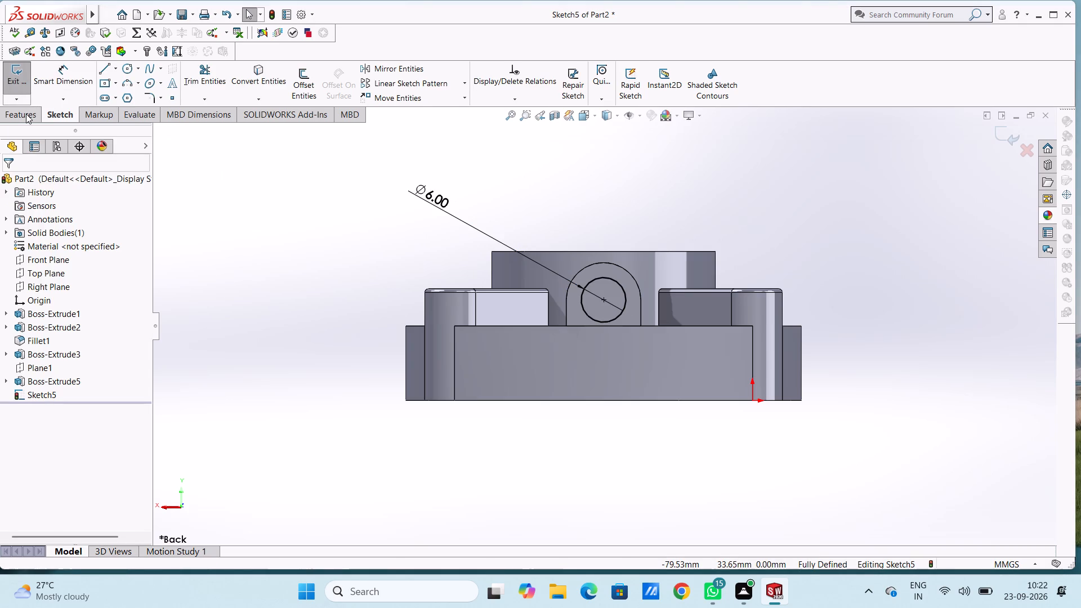
Set up a blind boss extrusion of the circle as a one-direction thin feature, with reversed wall direction and 1 mm thickness.
{"action": "left_click", "coordinate": [26, 114]}
{"action": "left_click", "coordinate": [16, 84]}
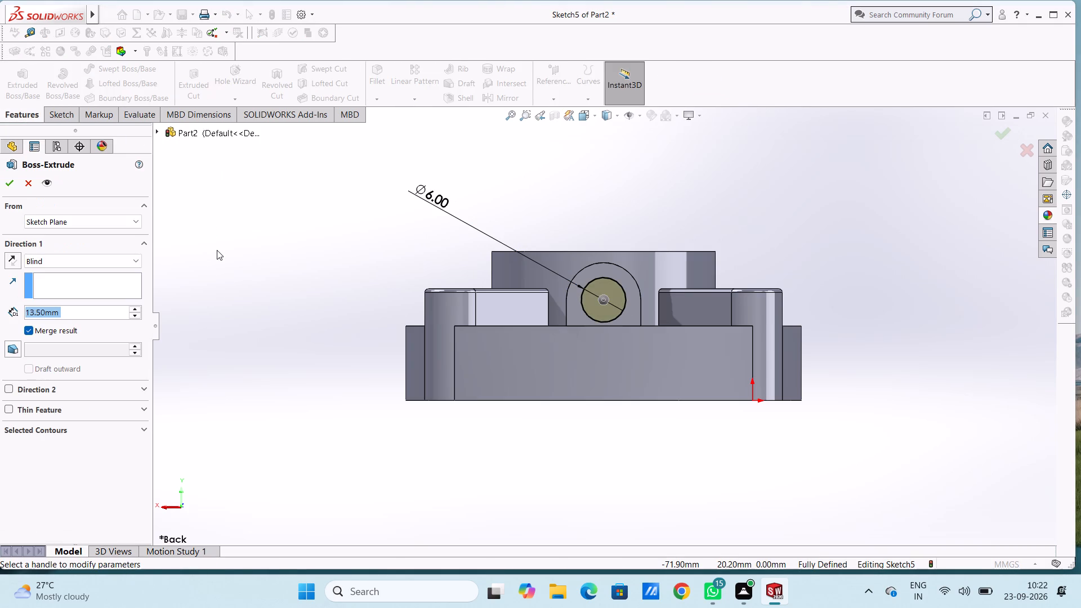
{"action": "middle_click_drag", "start_coordinate": [249, 267], "coordinate": [254, 318]}
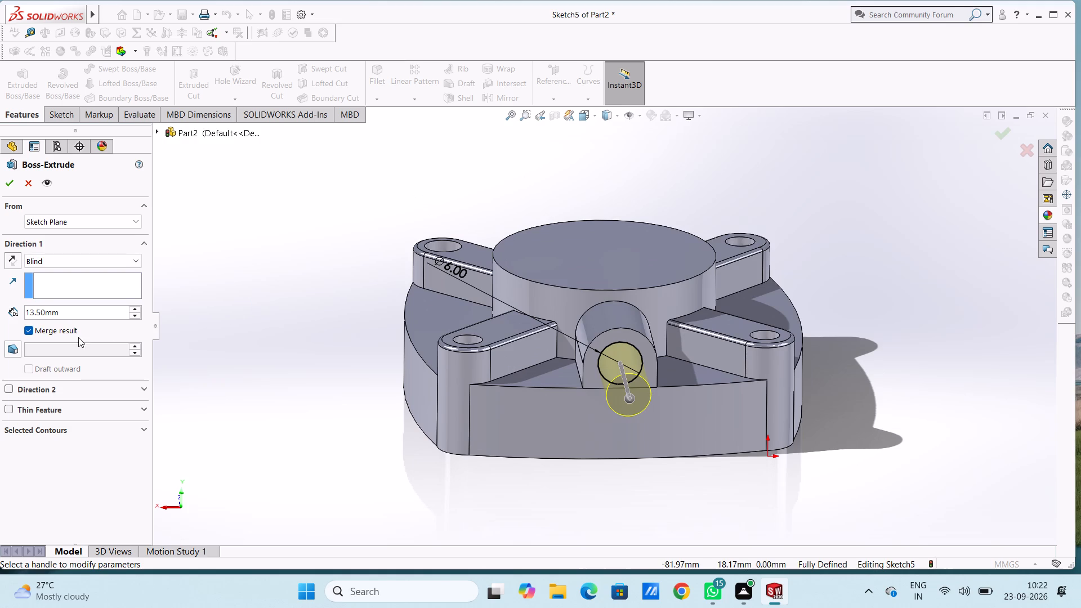
{"action": "left_click", "coordinate": [8, 409]}
{"action": "left_click", "coordinate": [15, 425]}
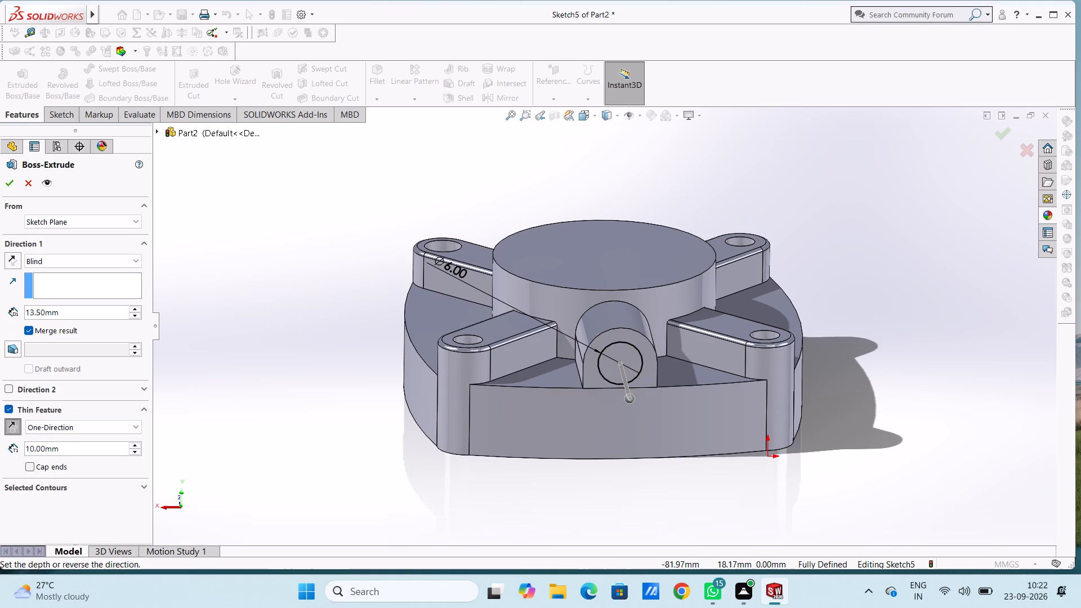
{"action": "double_click", "coordinate": [63, 449]}
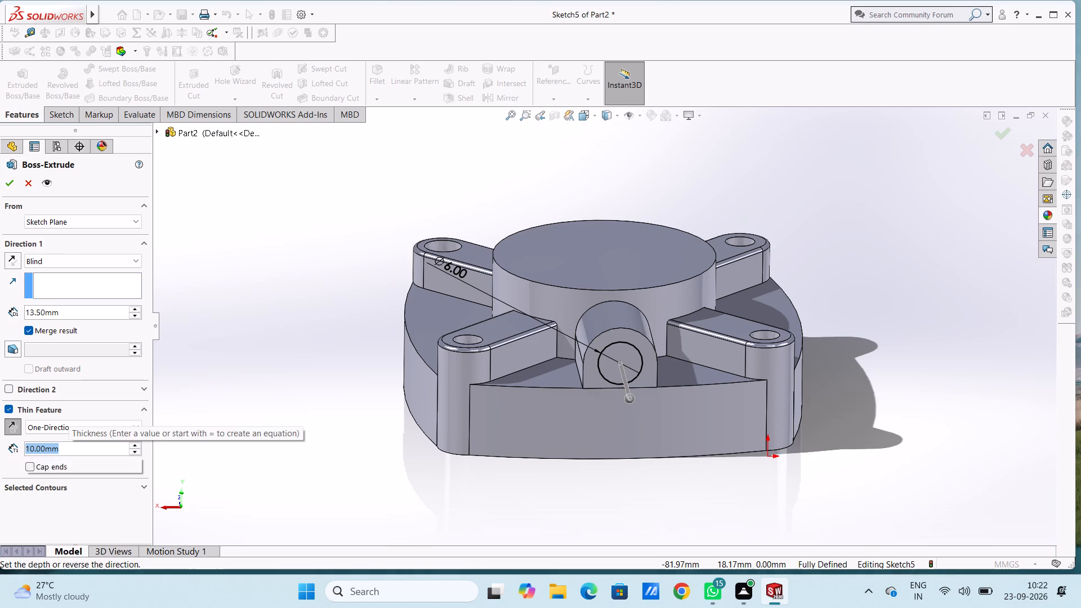
{"action": "key", "text": "1"}
{"action": "key", "text": "Return"}
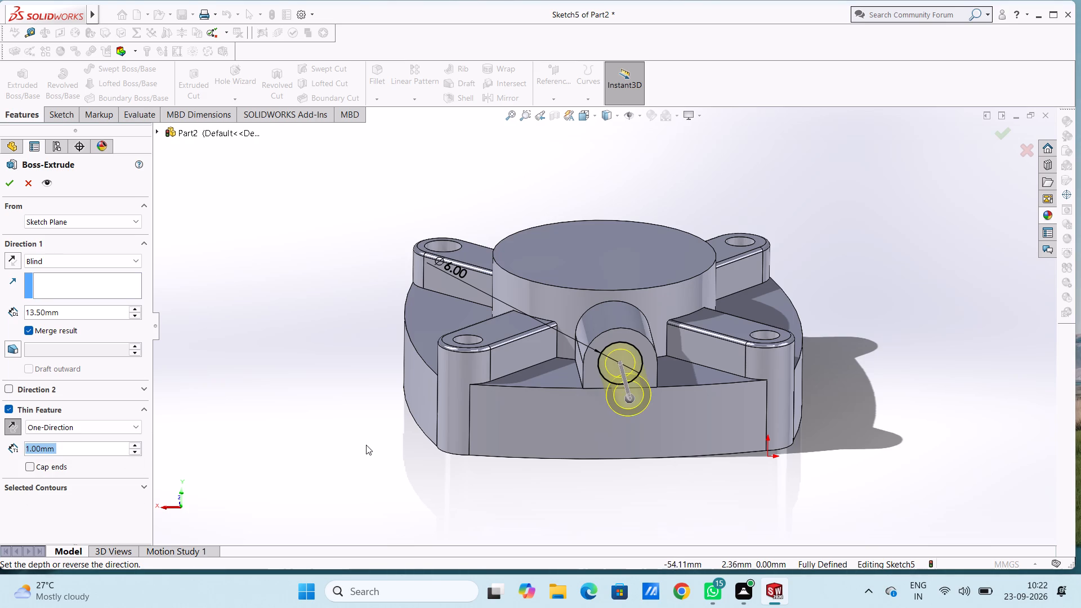
Set the thin feature's wall thickness to 0.5 mm.
{"action": "middle_click_drag", "start_coordinate": [364, 440], "coordinate": [358, 396]}
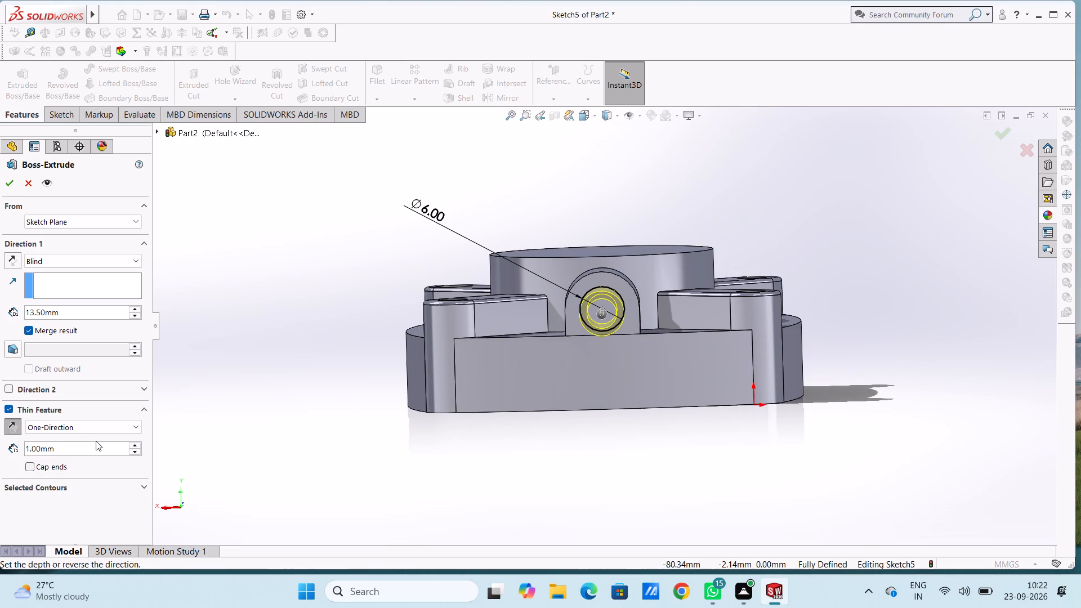
{"action": "left_click", "coordinate": [96, 441]}
{"action": "double_click", "coordinate": [93, 447]}
{"action": "type", "text": "0.5"}
{"action": "key", "text": "Return"}
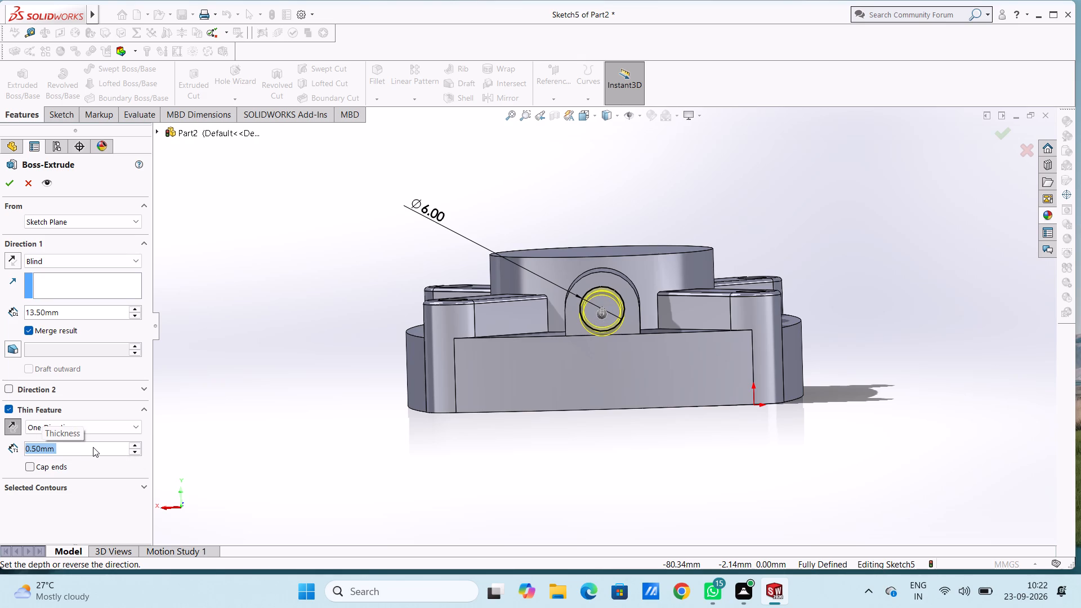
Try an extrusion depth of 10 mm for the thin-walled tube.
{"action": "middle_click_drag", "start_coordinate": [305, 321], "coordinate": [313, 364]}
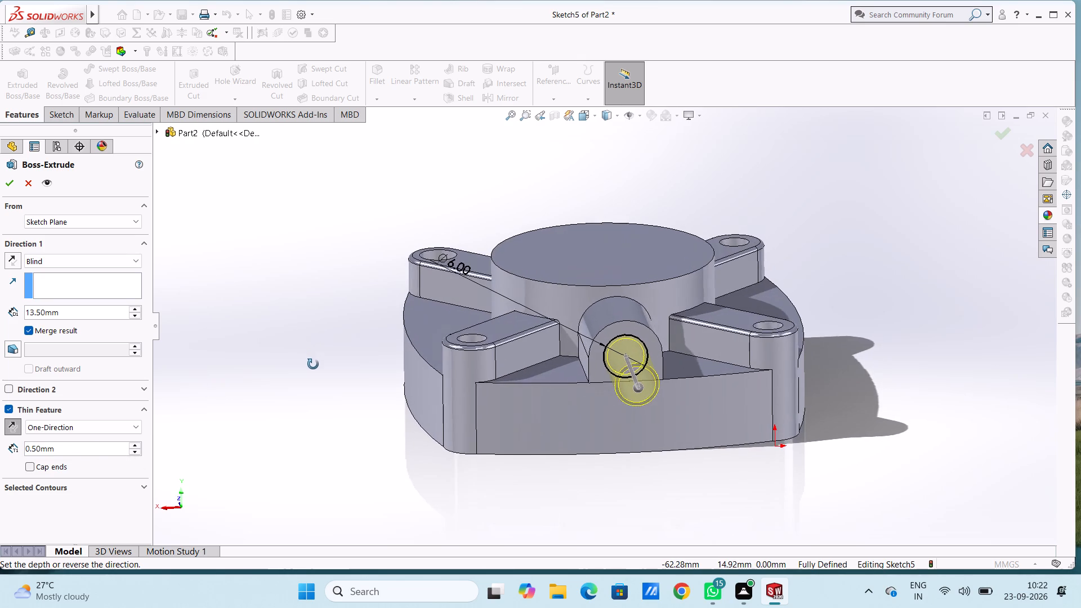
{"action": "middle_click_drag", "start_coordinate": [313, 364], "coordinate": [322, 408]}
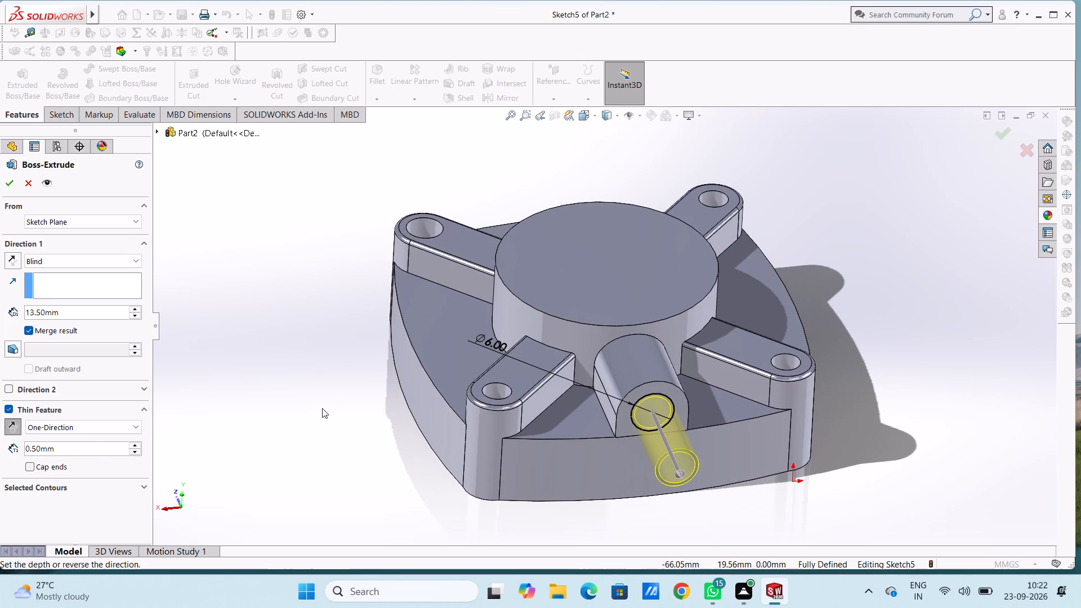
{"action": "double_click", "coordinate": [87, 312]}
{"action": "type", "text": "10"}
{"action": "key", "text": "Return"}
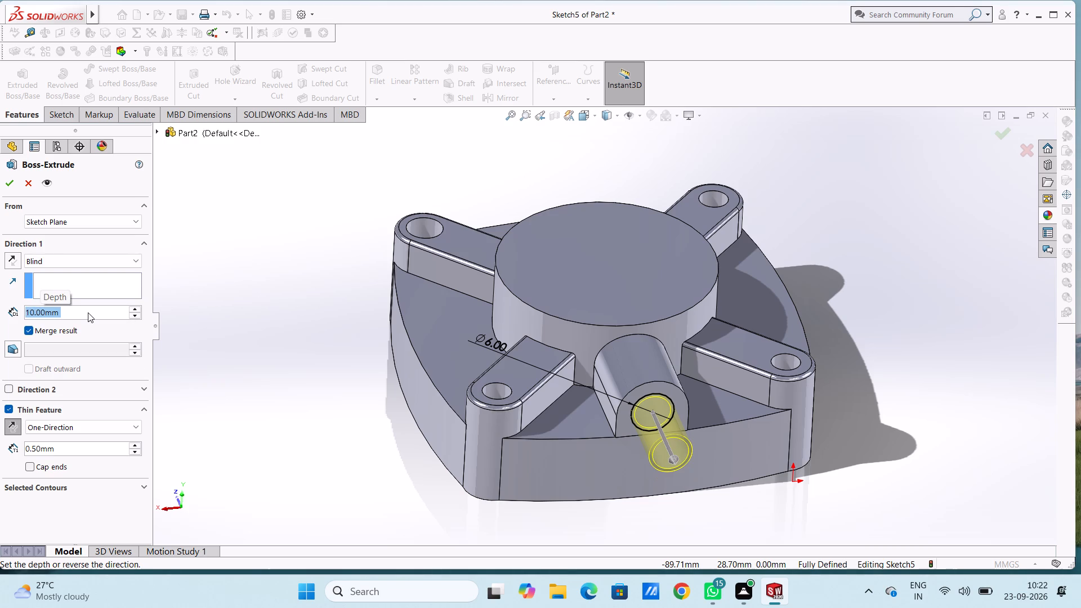
Set the thin-walled tube's extrusion depth to 8 mm and complete the boss.
{"action": "middle_click_drag", "start_coordinate": [247, 267], "coordinate": [271, 302]}
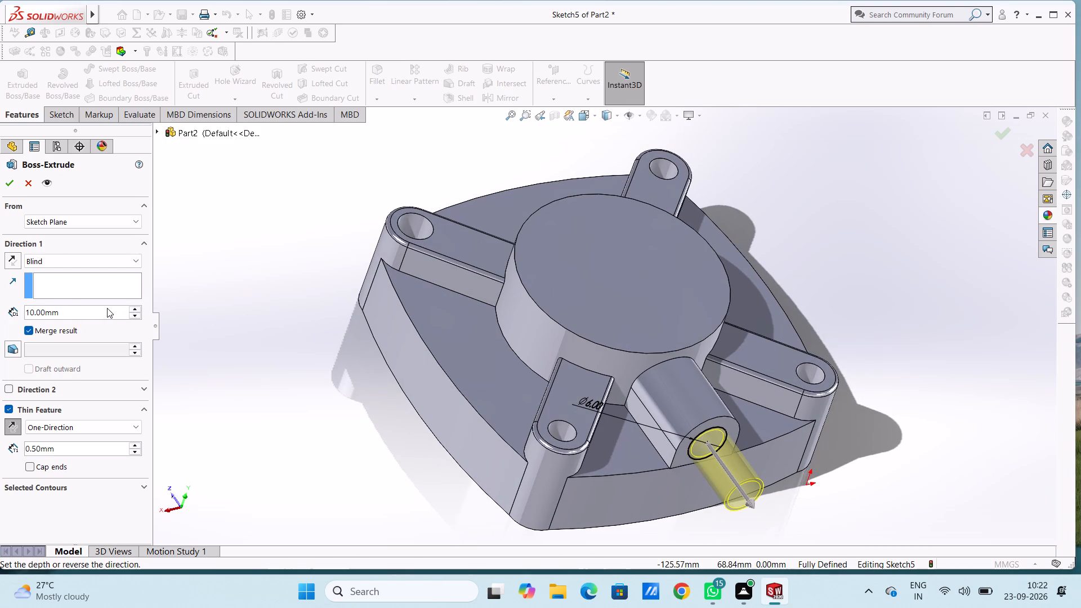
{"action": "double_click", "coordinate": [104, 308]}
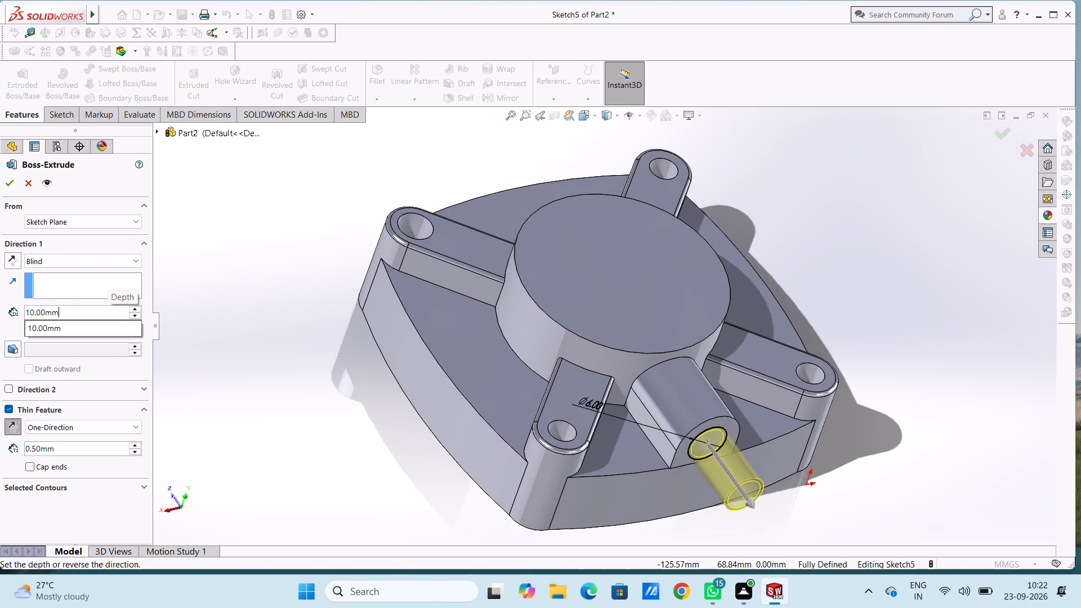
{"action": "double_click", "coordinate": [101, 312]}
{"action": "key", "text": "8"}
{"action": "key", "text": "Return"}
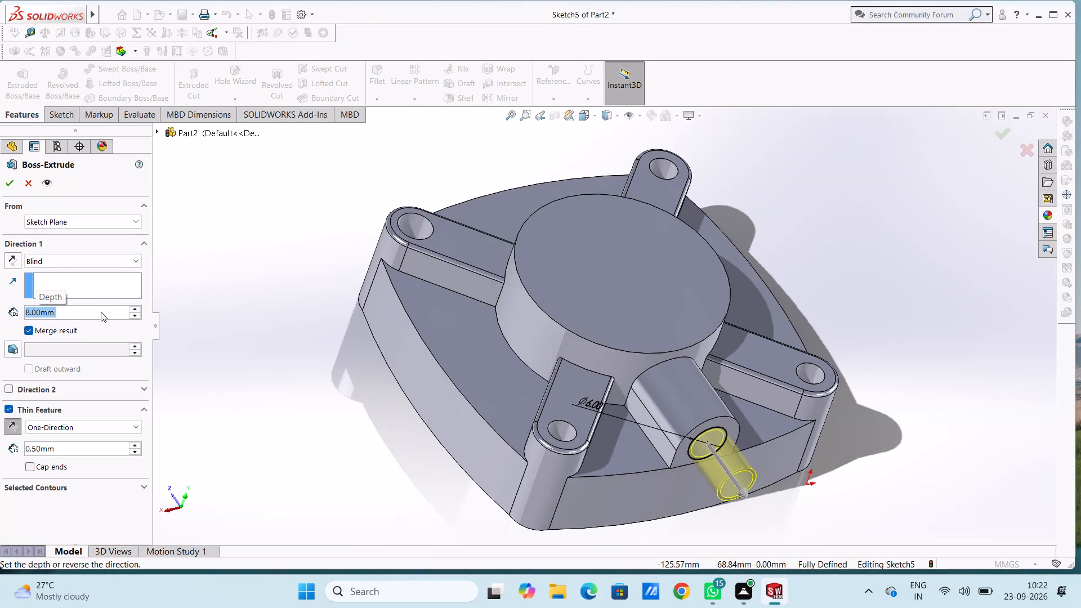
{"action": "left_click", "coordinate": [9, 186]}
{"action": "left_click", "coordinate": [286, 369]}
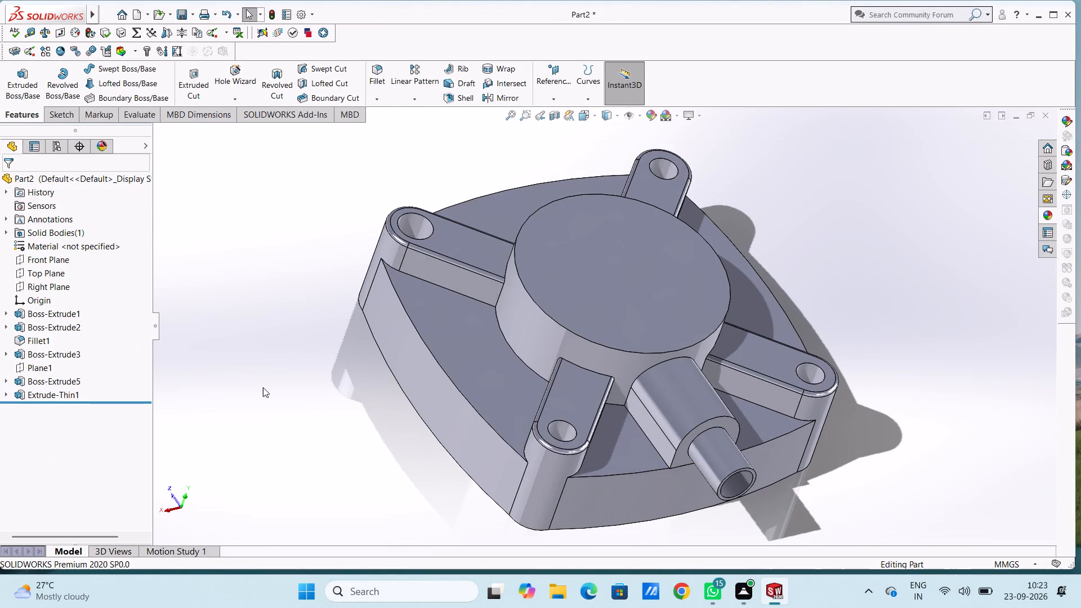
Examine the tube and side boss in the back and top views and close up at an angle.
{"action": "key", "text": "ctrl+2"}
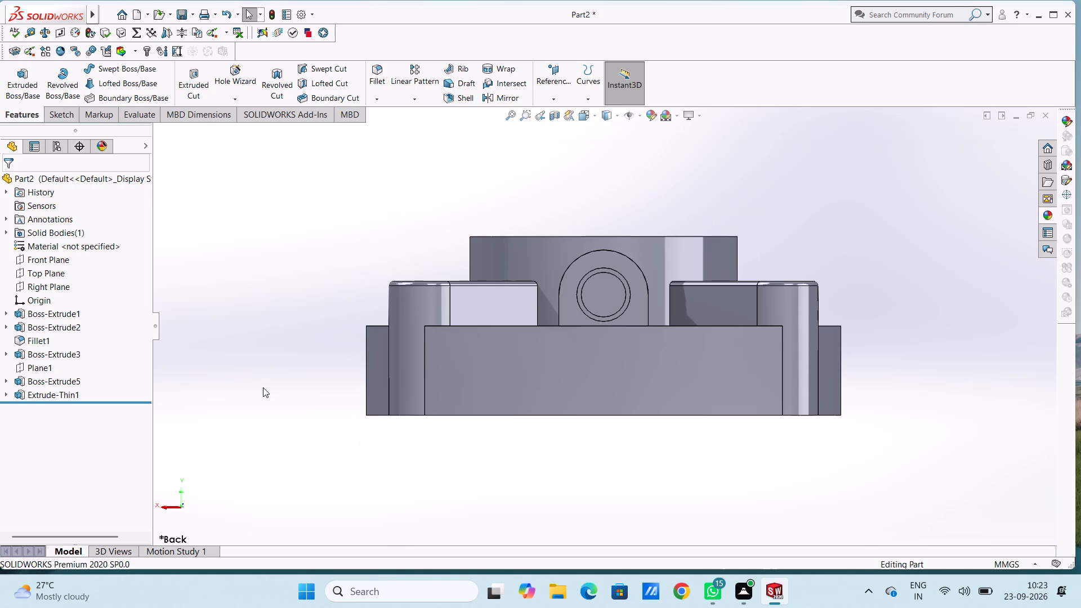
{"action": "key", "text": "ctrl+5"}
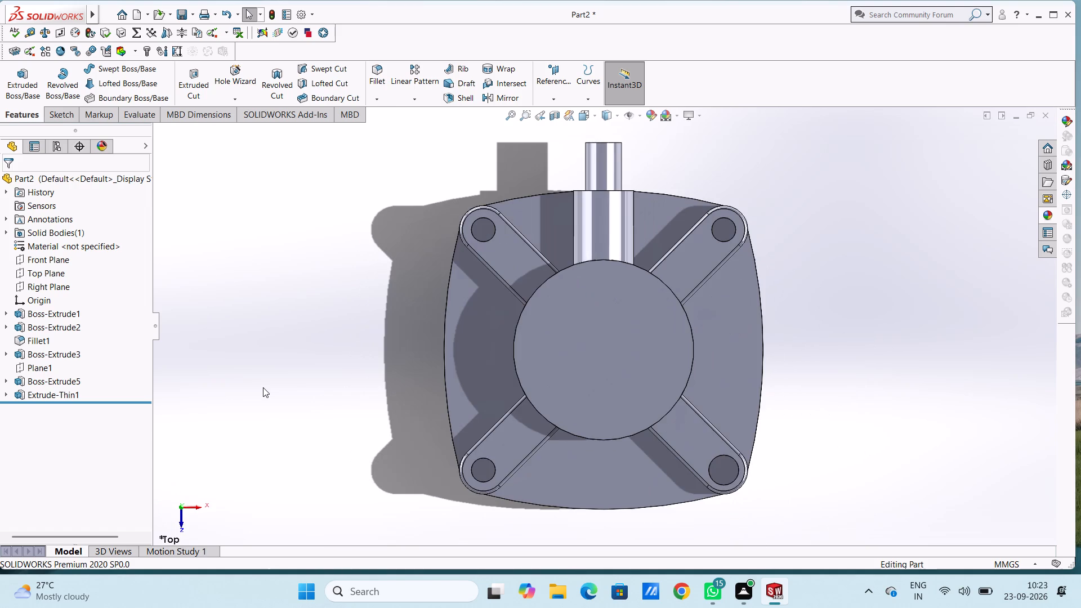
{"action": "key", "text": "ctrl+2"}
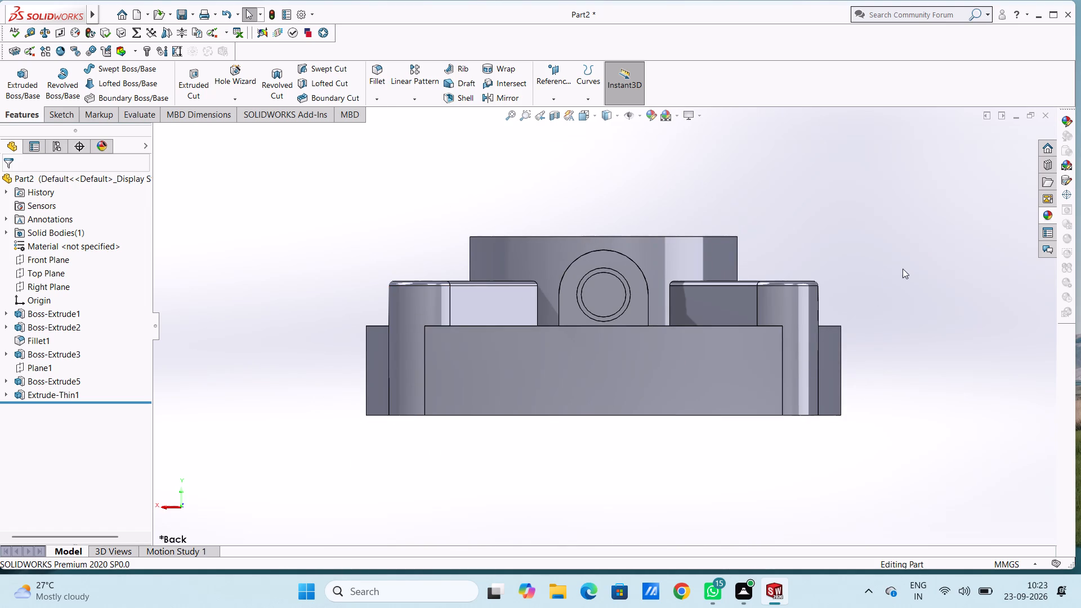
{"action": "middle_click_drag", "start_coordinate": [902, 270], "coordinate": [868, 348]}
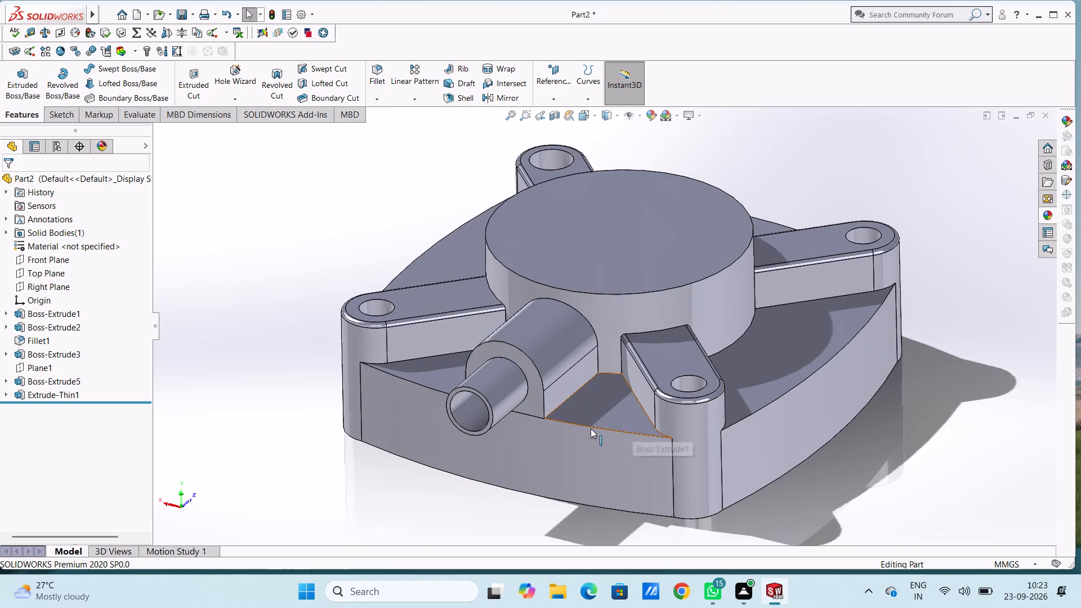
{"action": "scroll", "coordinate": [457, 385], "scroll_direction": "down", "scroll_amount": 3}
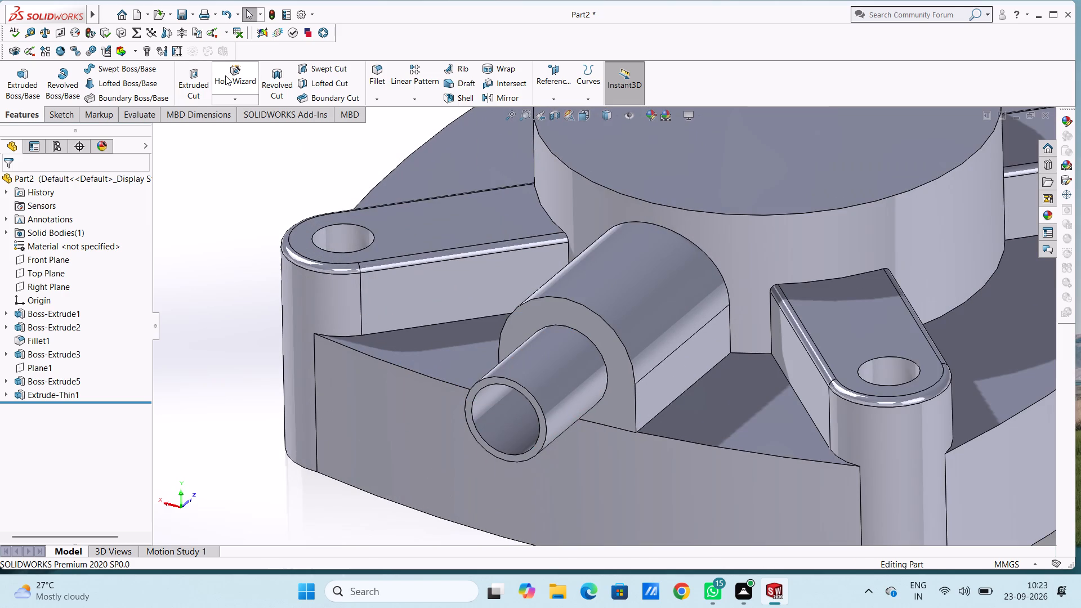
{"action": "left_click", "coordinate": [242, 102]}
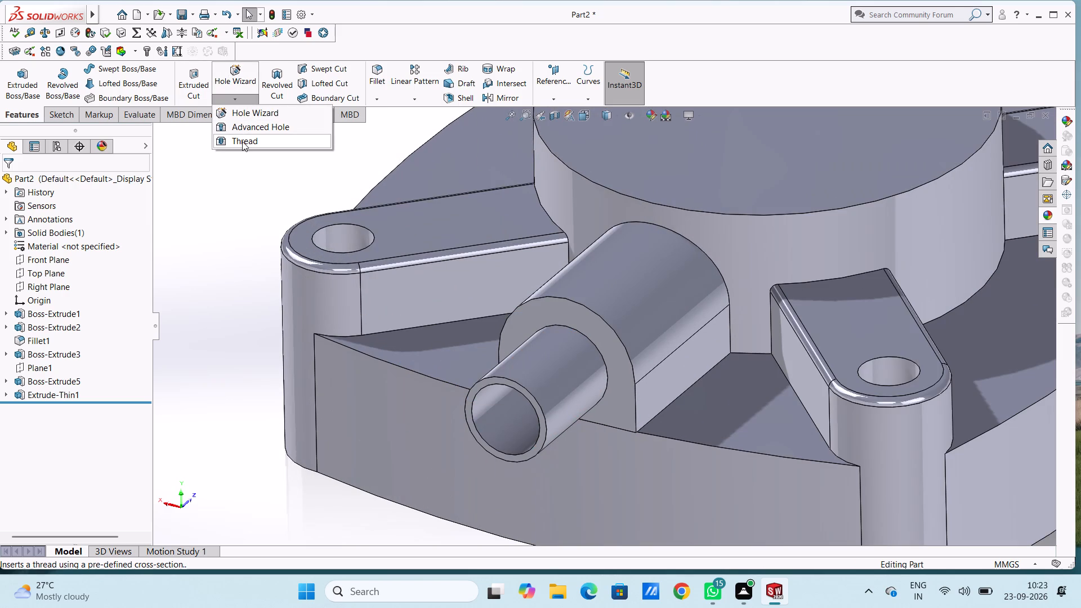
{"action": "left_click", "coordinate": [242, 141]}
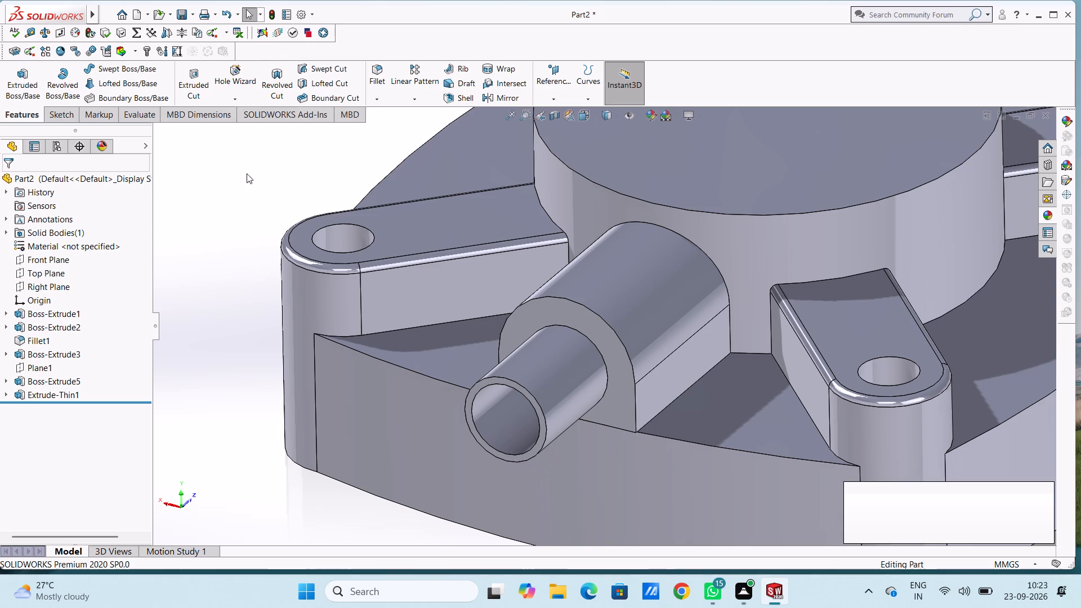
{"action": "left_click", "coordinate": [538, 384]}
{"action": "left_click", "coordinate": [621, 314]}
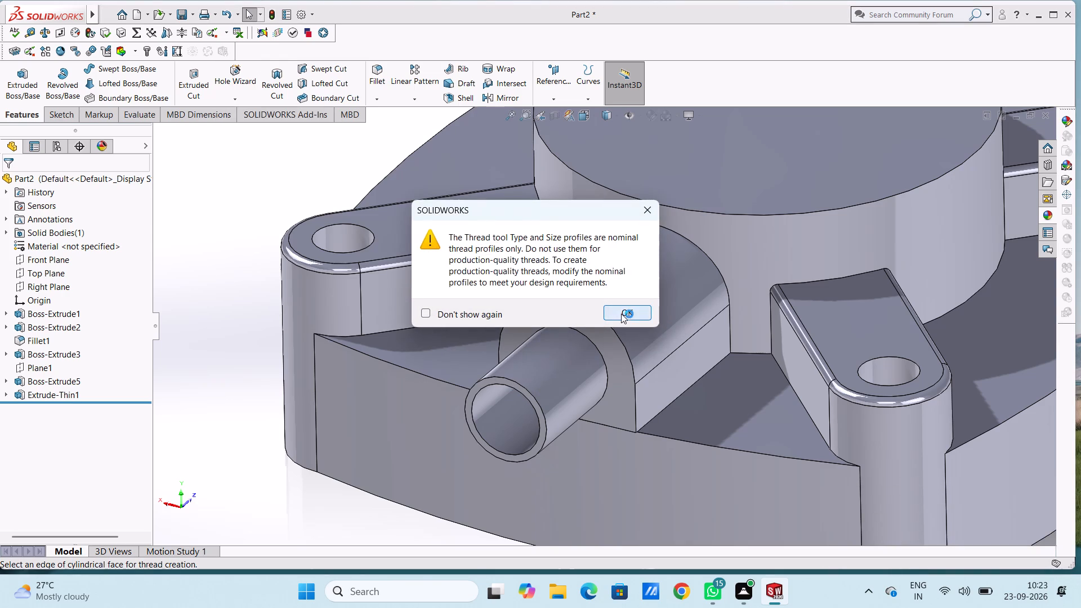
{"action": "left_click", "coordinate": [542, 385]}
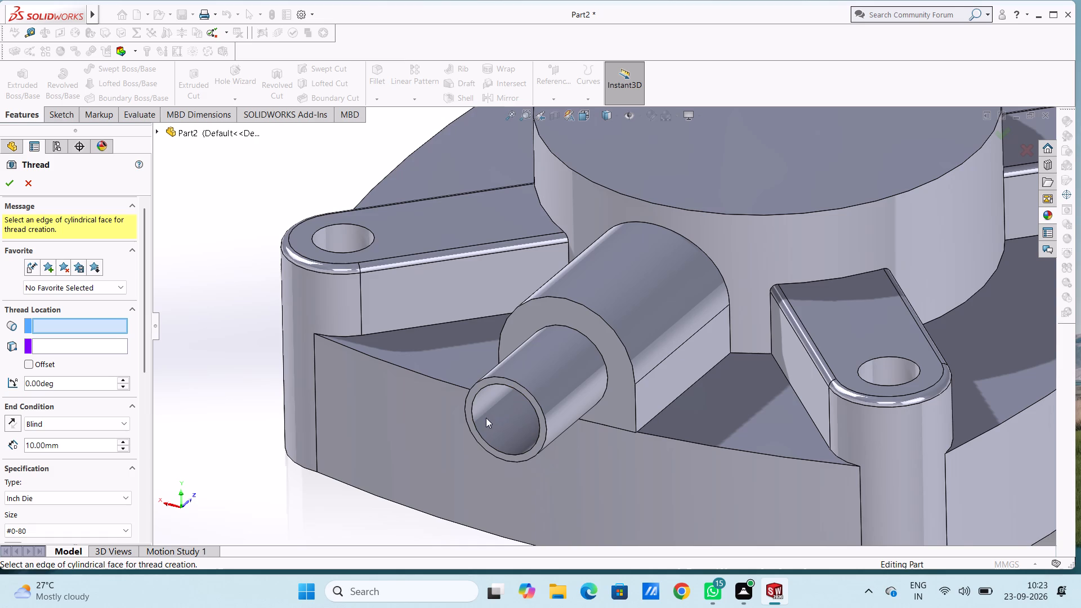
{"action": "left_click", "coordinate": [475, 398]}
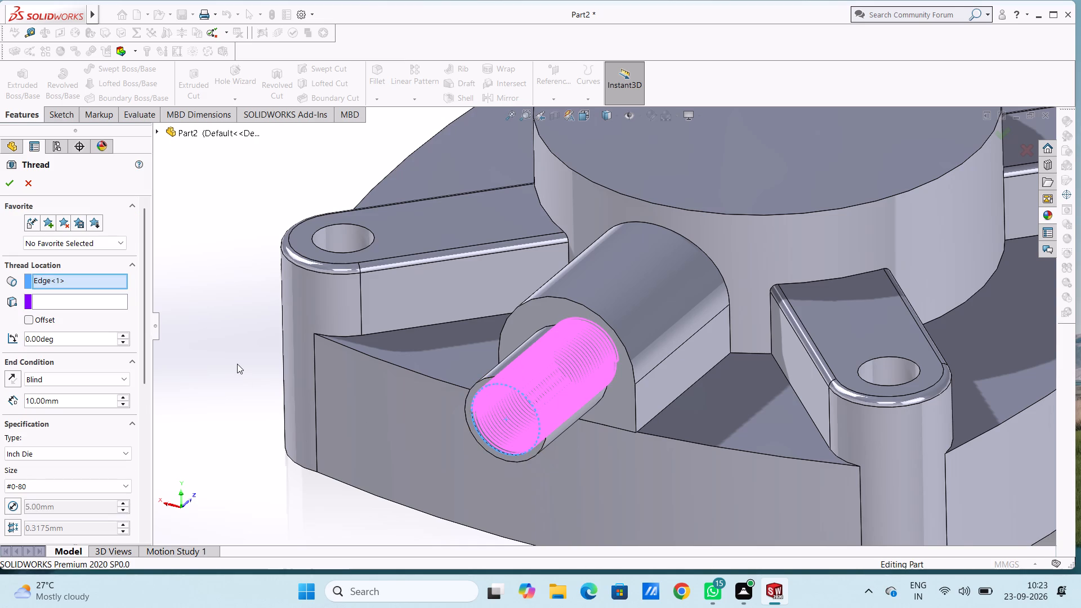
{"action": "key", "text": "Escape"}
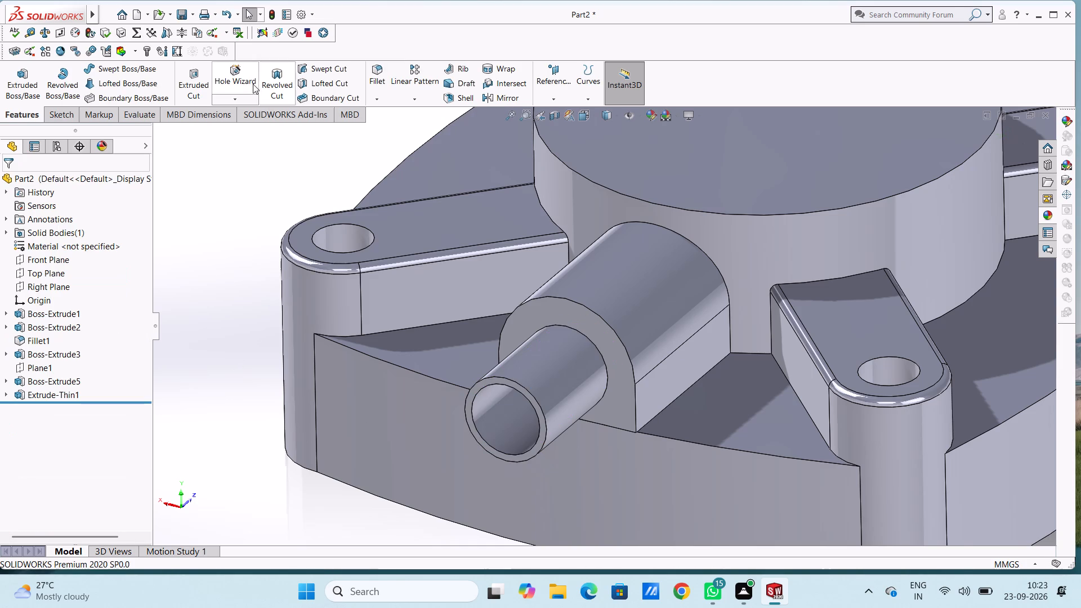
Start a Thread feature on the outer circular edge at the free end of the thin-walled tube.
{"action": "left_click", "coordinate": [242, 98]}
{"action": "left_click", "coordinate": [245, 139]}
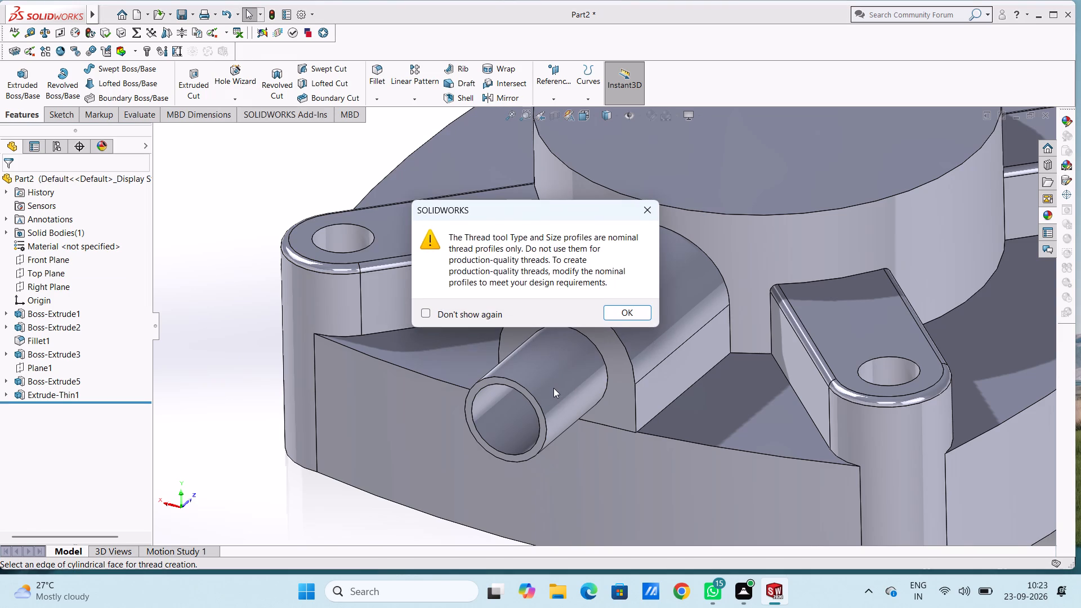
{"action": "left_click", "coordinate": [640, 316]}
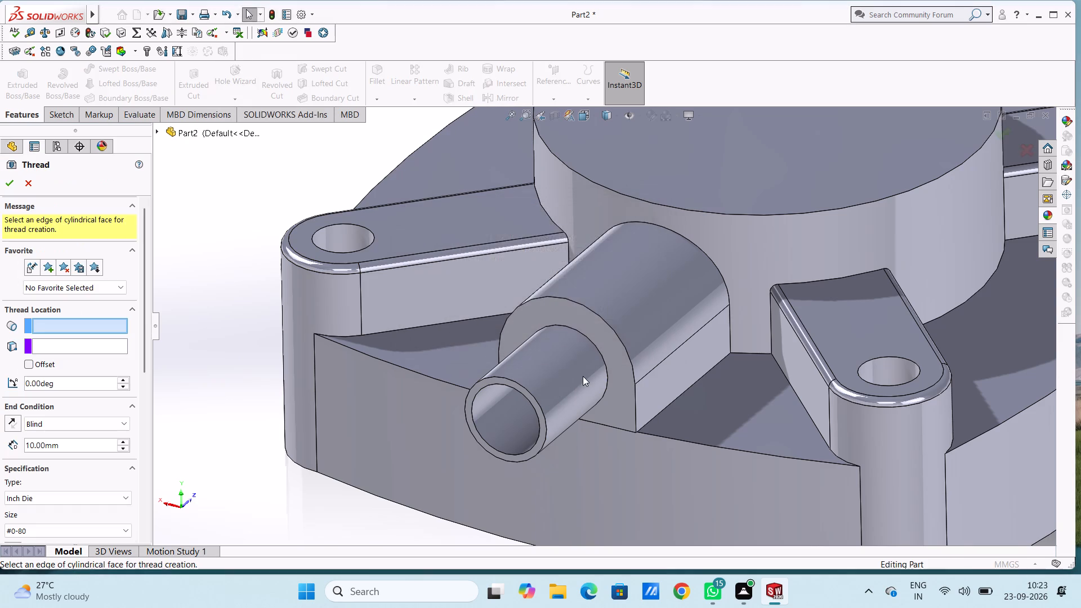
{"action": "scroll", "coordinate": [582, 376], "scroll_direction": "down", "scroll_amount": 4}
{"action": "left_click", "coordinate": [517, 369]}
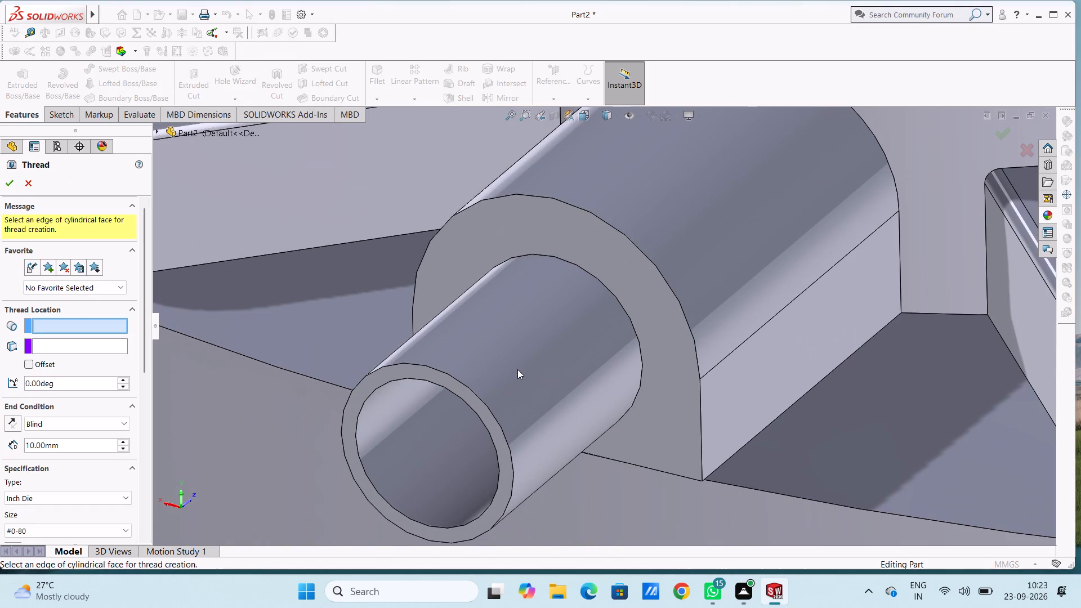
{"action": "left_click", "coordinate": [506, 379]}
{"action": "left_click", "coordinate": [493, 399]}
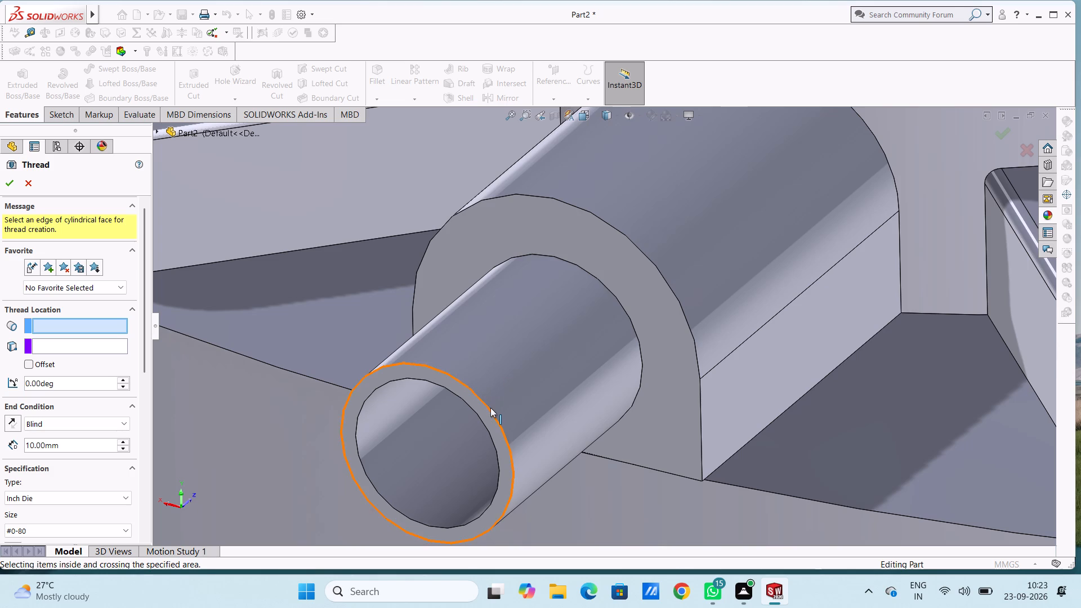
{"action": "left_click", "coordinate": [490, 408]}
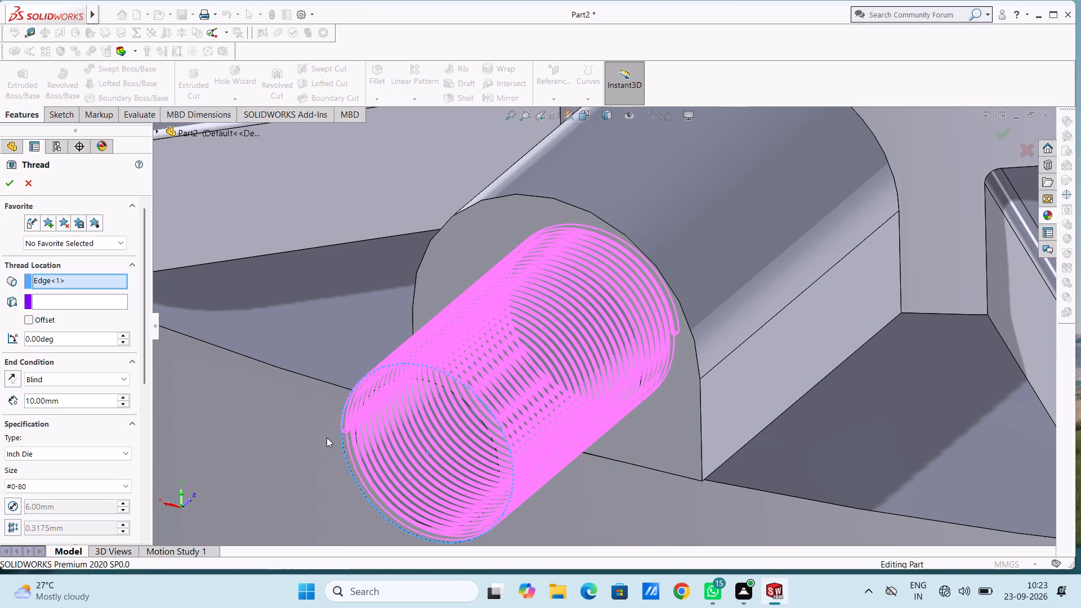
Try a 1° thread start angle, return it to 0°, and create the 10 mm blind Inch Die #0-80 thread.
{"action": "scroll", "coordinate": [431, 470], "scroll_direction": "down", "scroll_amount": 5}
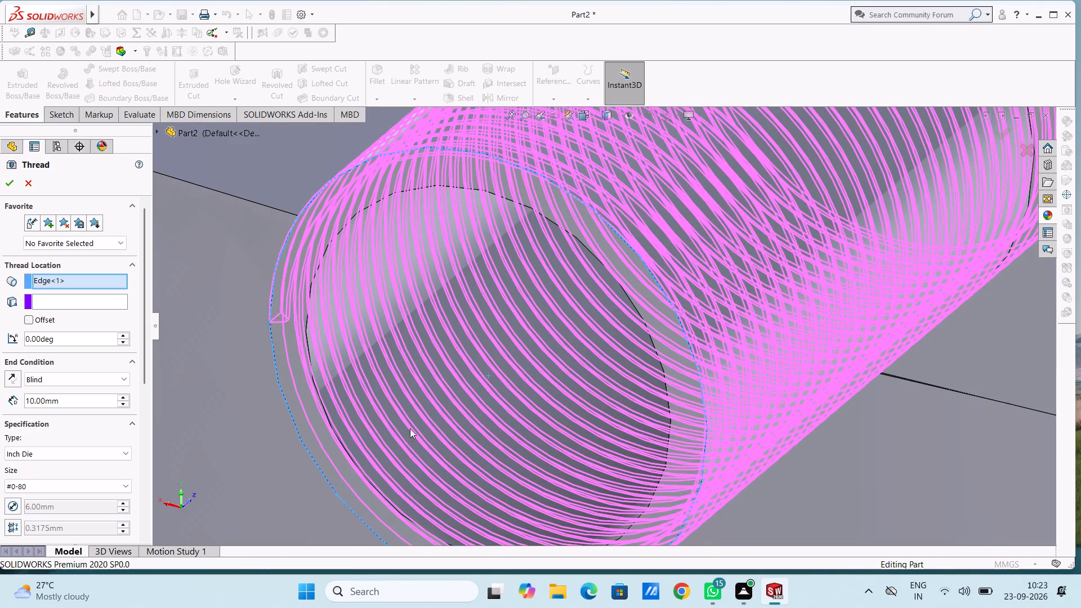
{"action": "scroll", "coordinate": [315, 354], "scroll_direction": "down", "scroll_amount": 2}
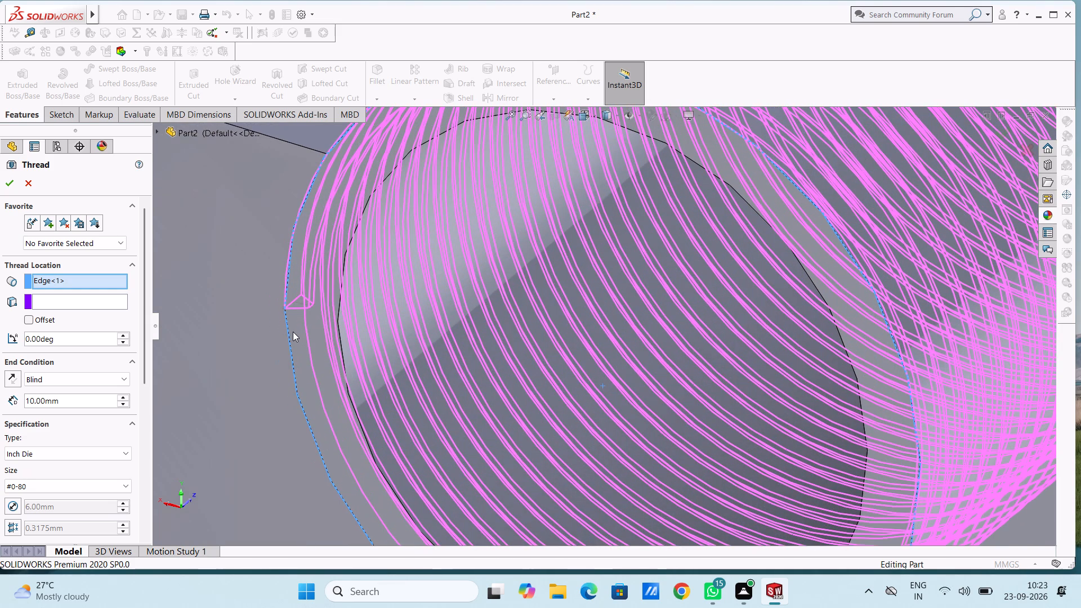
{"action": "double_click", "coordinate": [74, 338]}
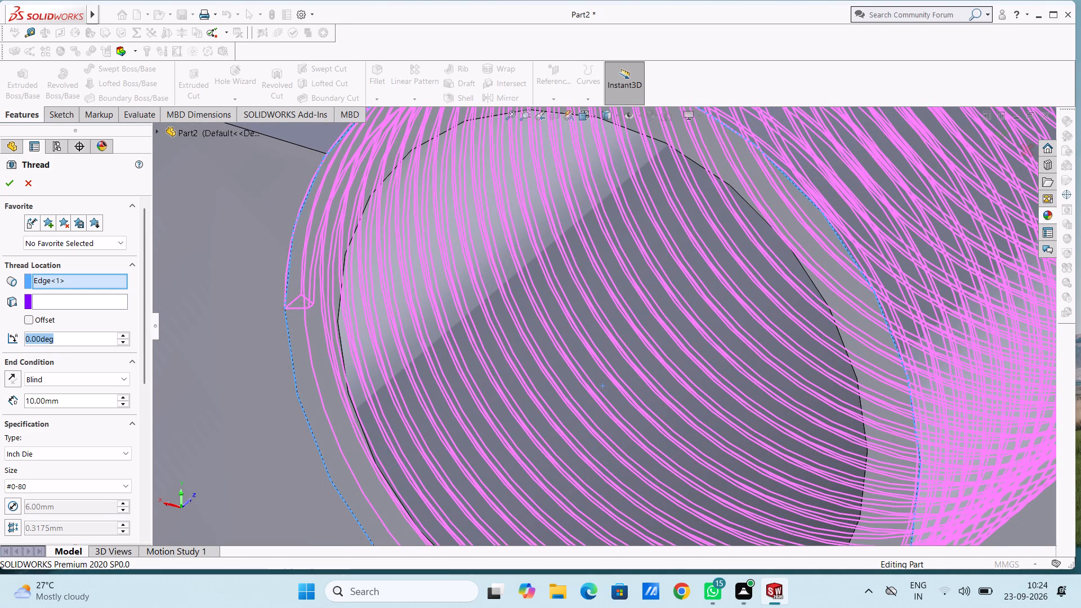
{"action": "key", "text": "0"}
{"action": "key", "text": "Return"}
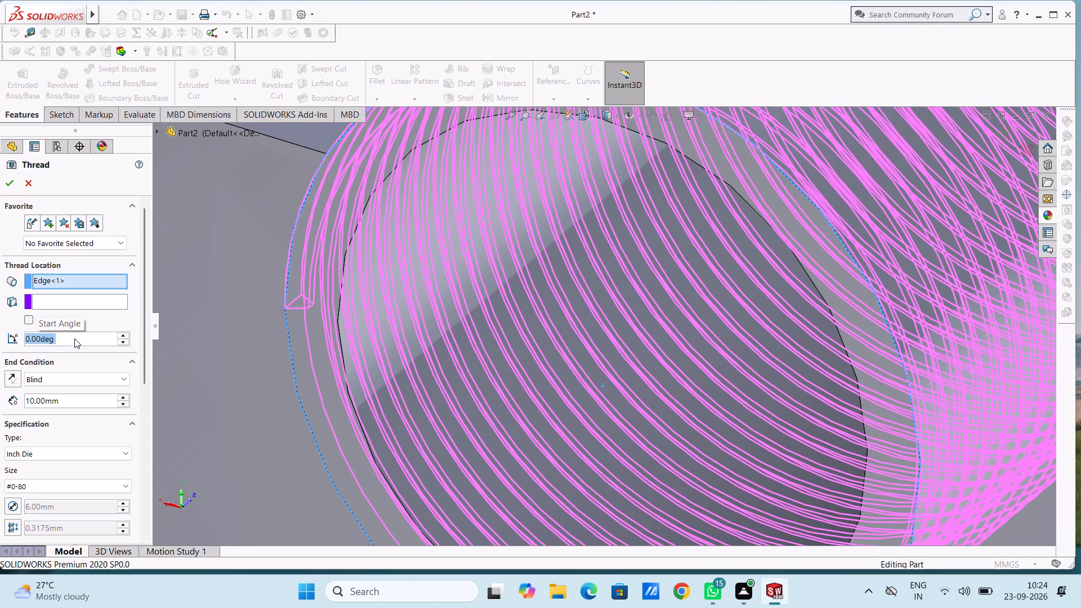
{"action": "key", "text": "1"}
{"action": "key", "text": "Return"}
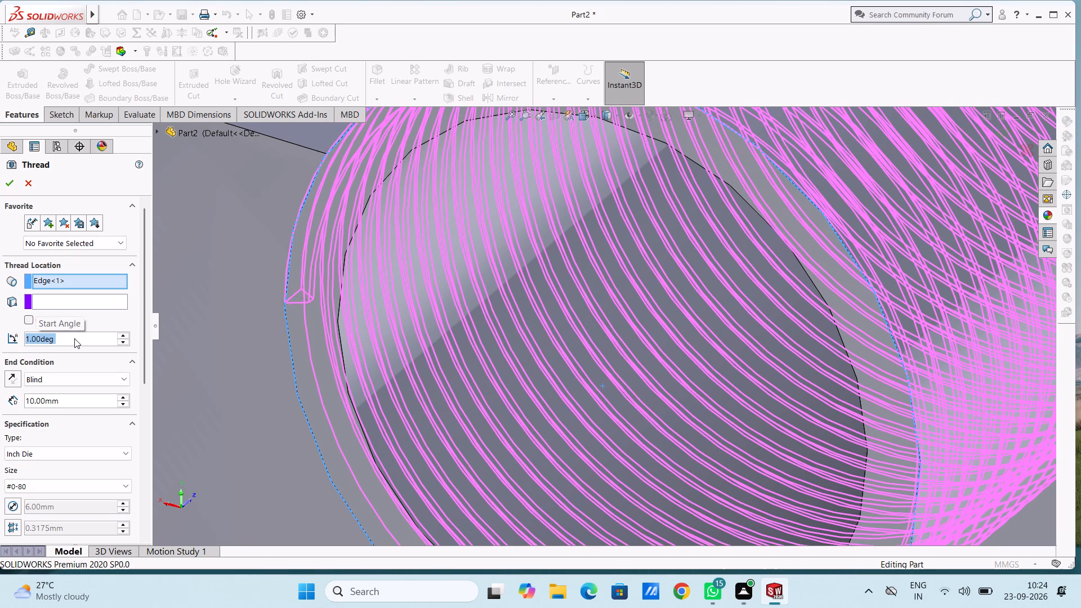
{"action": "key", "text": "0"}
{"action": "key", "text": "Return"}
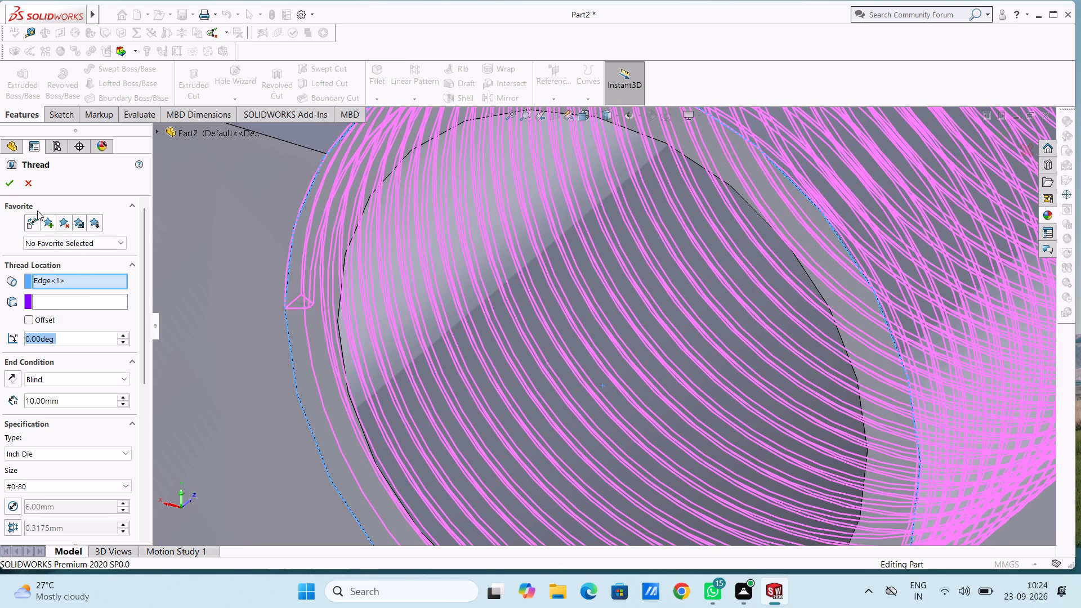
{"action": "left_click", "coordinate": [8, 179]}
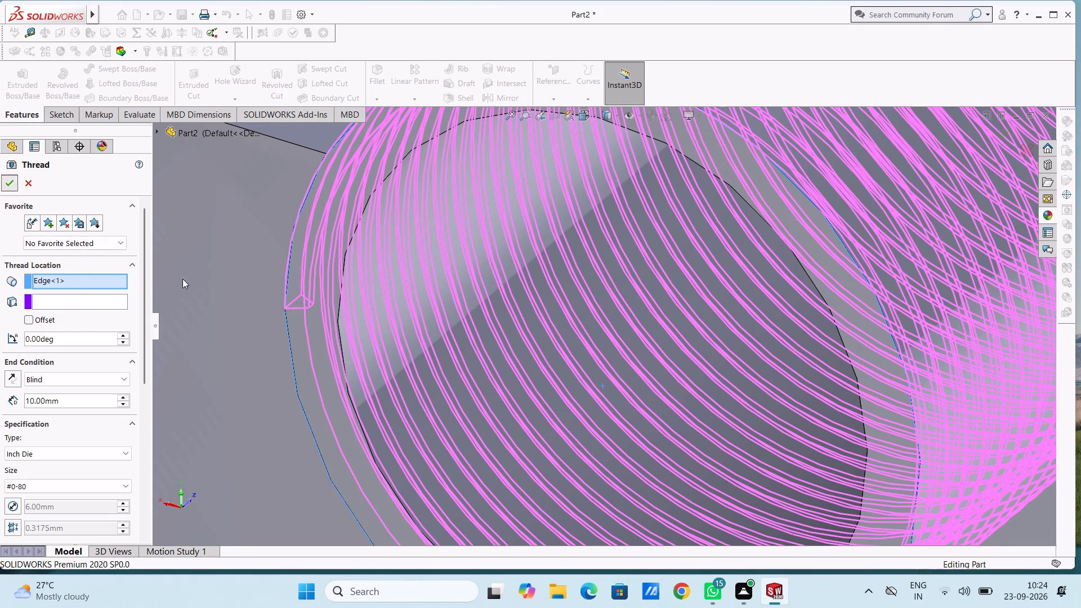
Examine the threaded tube close up and the whole part from several angles.
{"action": "scroll", "coordinate": [201, 293], "scroll_direction": "up", "scroll_amount": 7}
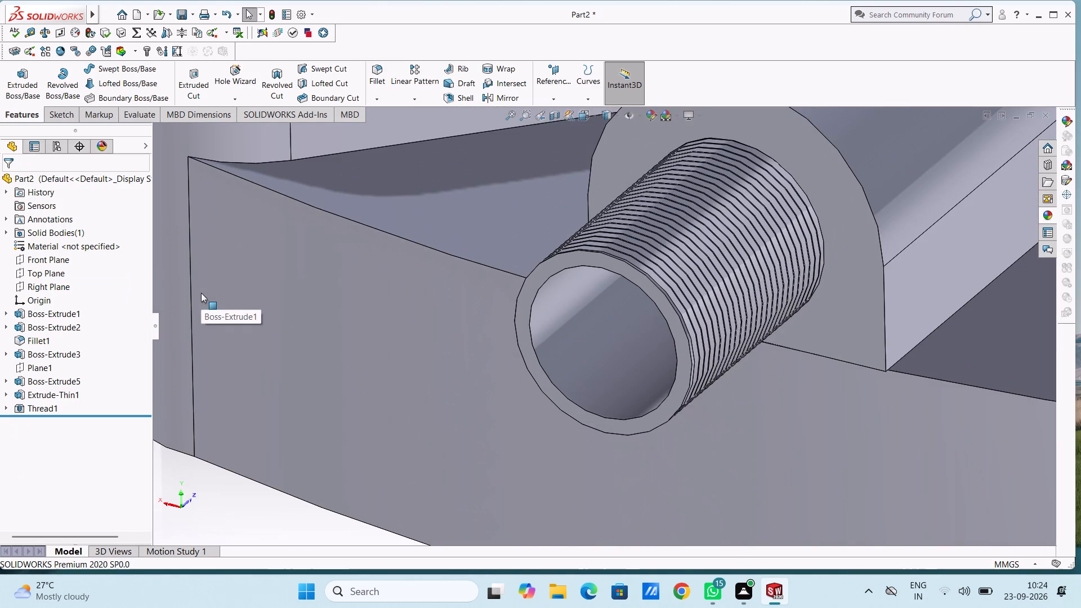
{"action": "scroll", "coordinate": [201, 293], "scroll_direction": "up", "scroll_amount": 6}
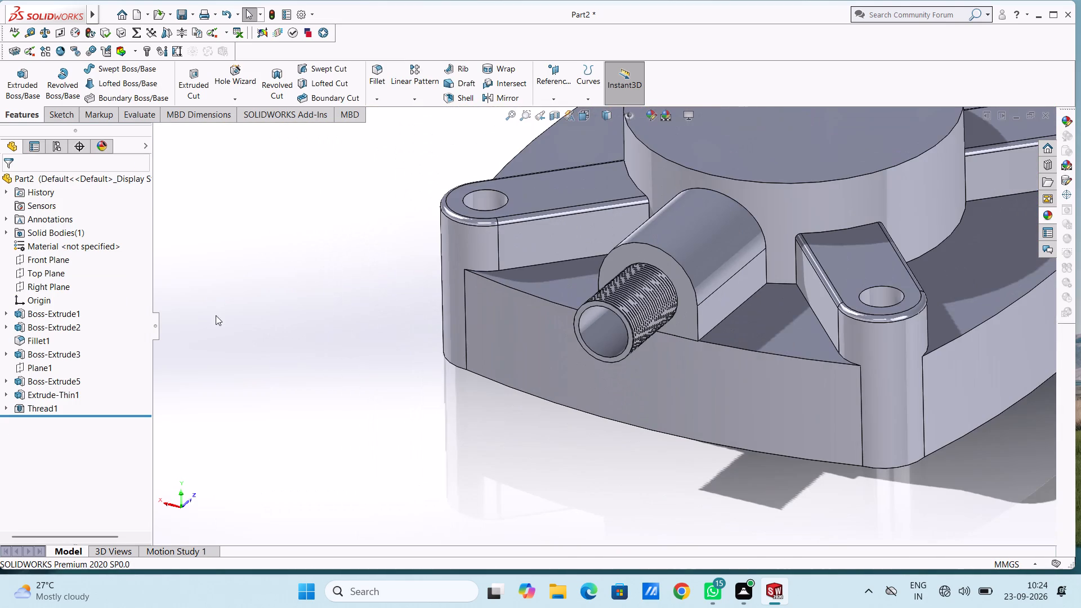
{"action": "middle_click_drag", "start_coordinate": [531, 420], "coordinate": [505, 441]}
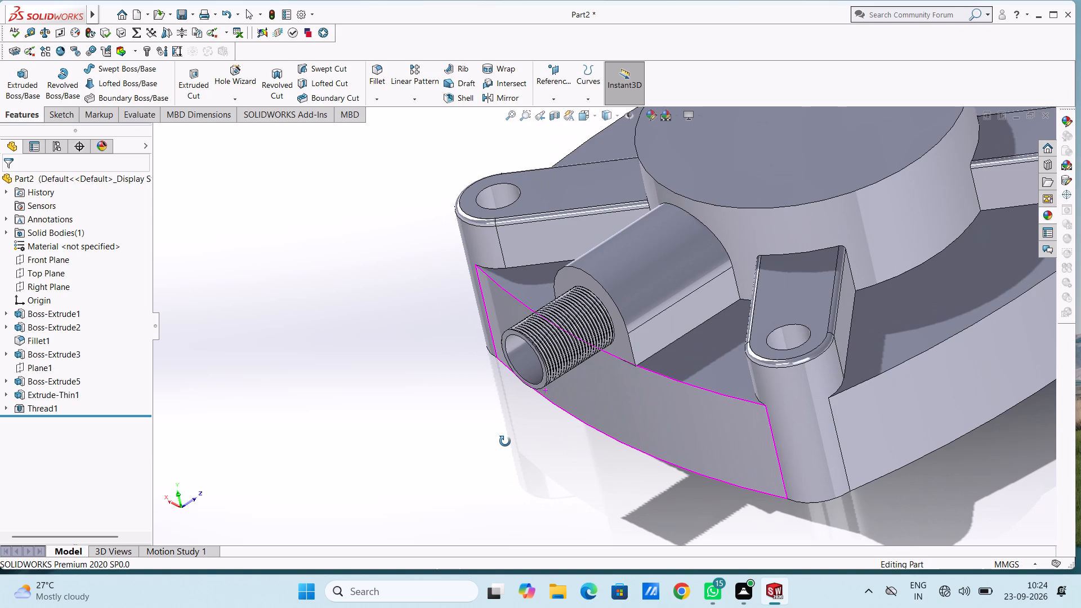
{"action": "middle_click_drag", "start_coordinate": [505, 441], "coordinate": [538, 440]}
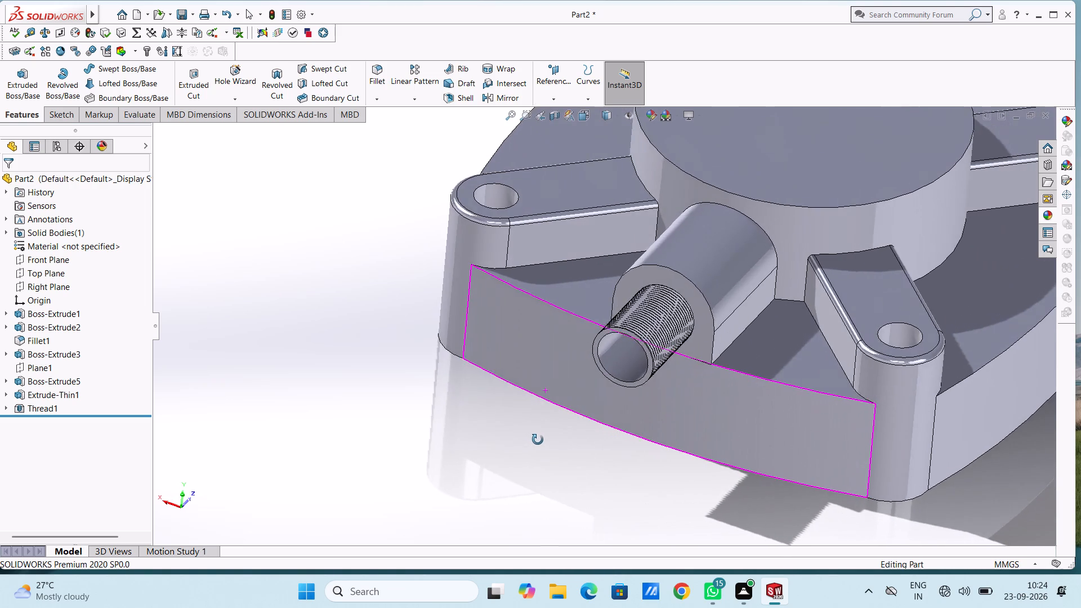
{"action": "middle_click_drag", "start_coordinate": [538, 440], "coordinate": [554, 436]}
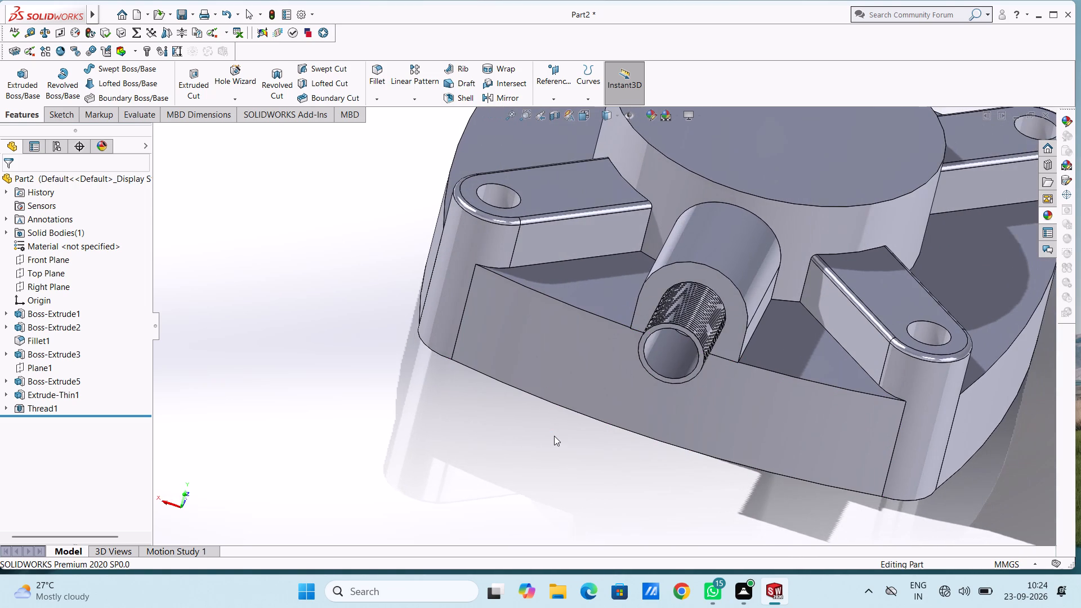
{"action": "middle_click_drag", "start_coordinate": [534, 423], "coordinate": [486, 430]}
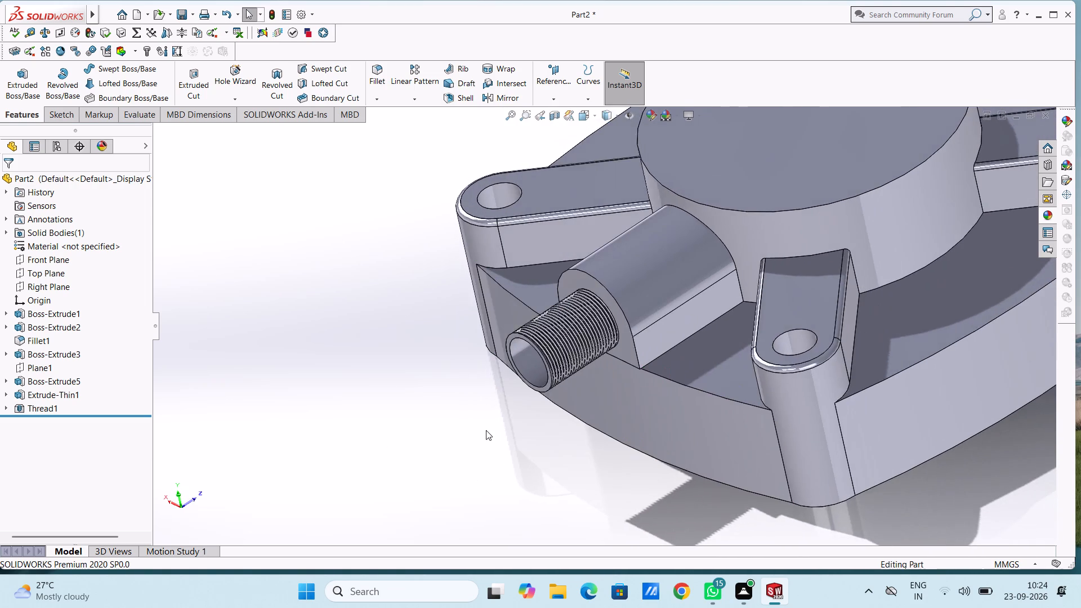
{"action": "scroll", "coordinate": [487, 432], "scroll_direction": "down", "scroll_amount": 3}
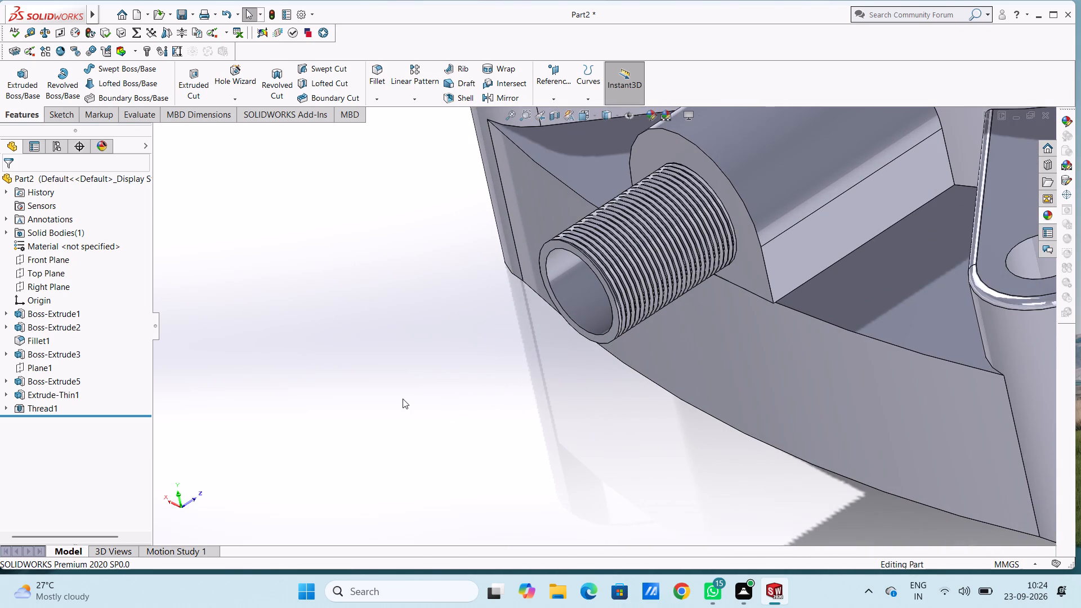
{"action": "scroll", "coordinate": [403, 398], "scroll_direction": "up", "scroll_amount": 8}
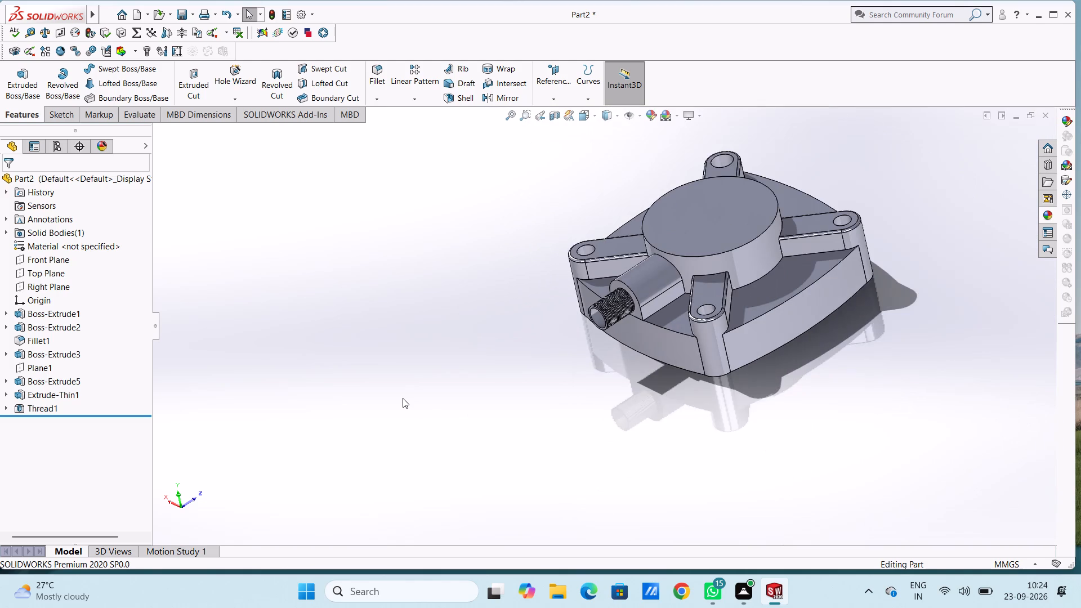
{"action": "middle_click_drag", "start_coordinate": [421, 404], "coordinate": [459, 445]}
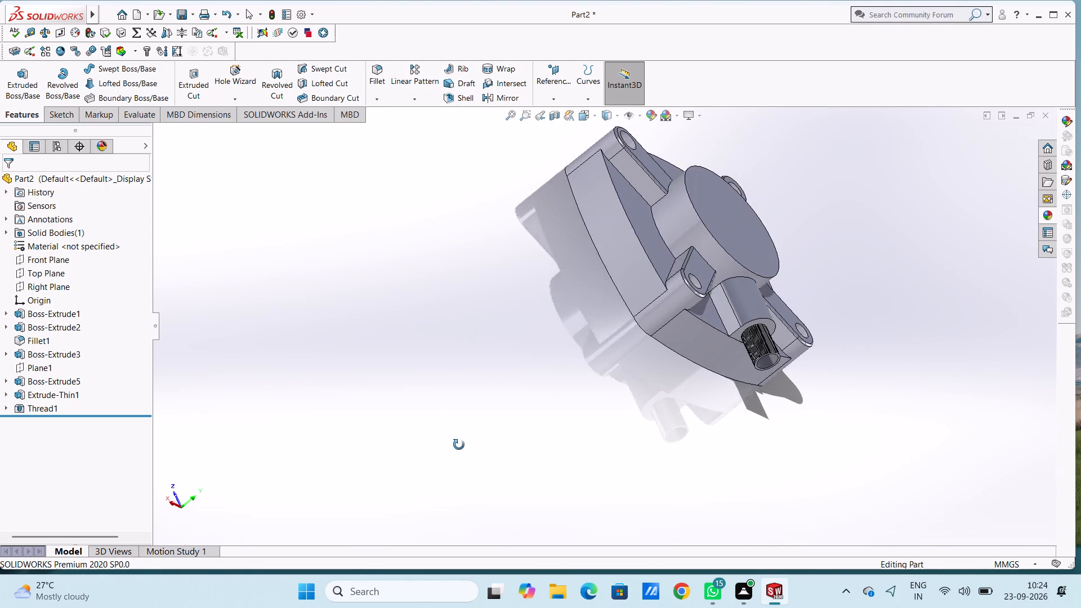
{"action": "middle_click_drag", "start_coordinate": [459, 445], "coordinate": [423, 427]}
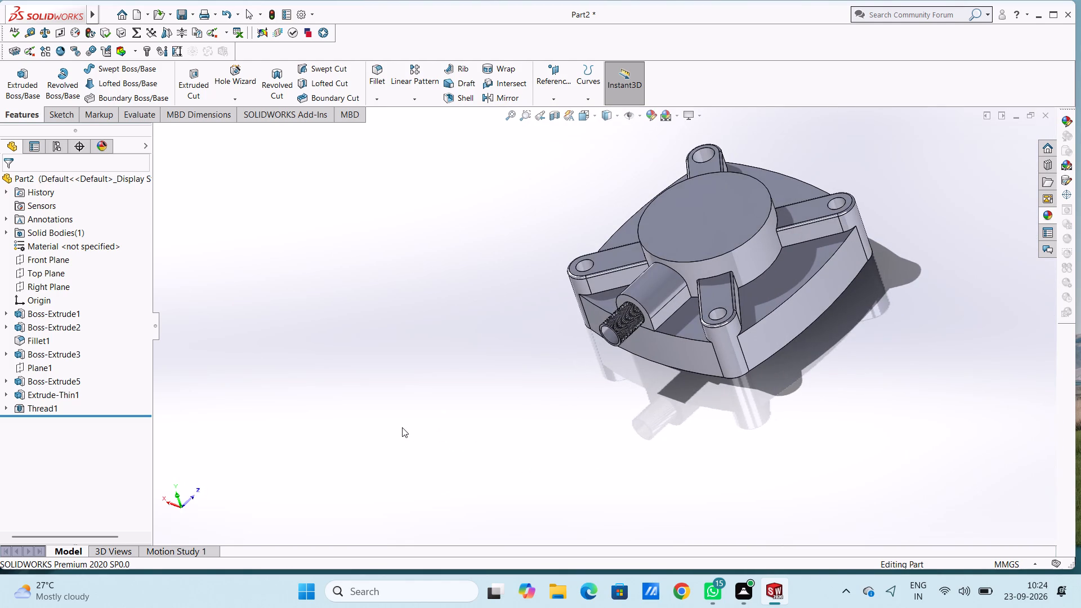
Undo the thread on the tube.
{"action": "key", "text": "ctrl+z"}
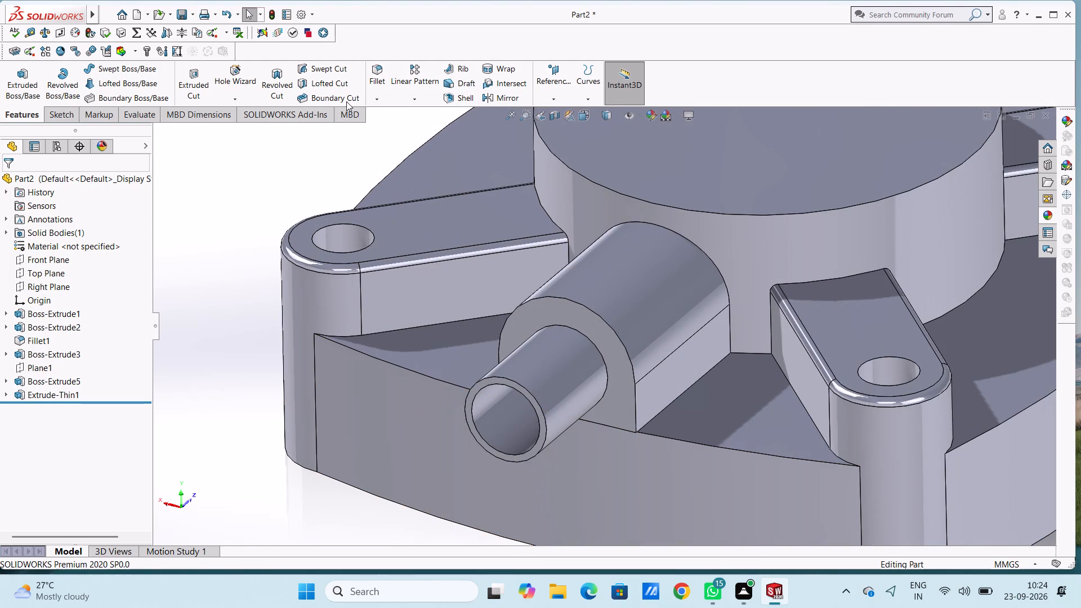
Start a Thread feature on the outer circular edge at the free end of the thin-walled tube.
{"action": "left_click", "coordinate": [233, 97]}
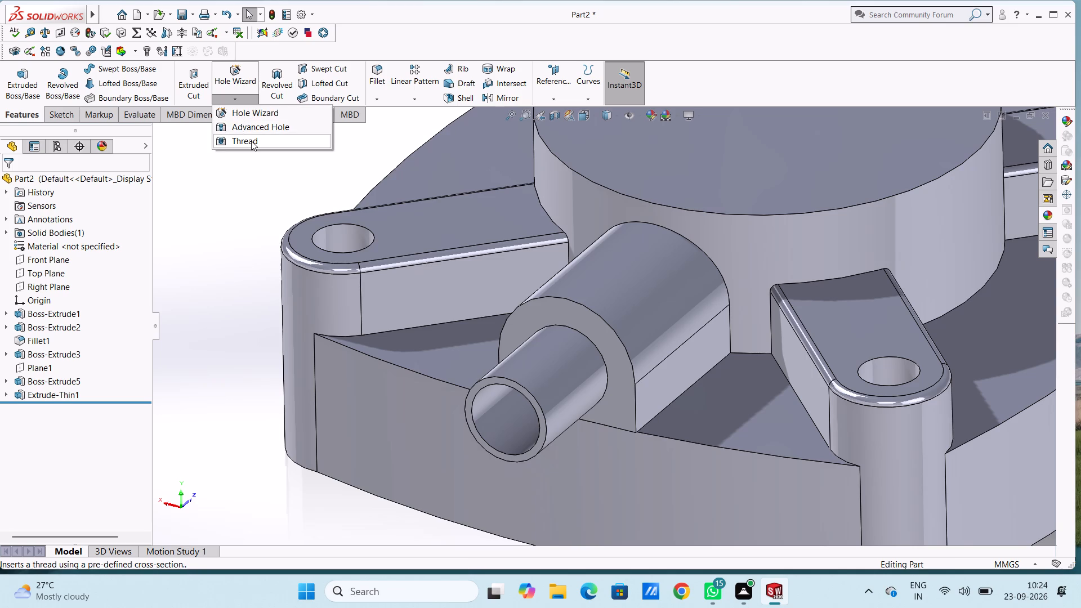
{"action": "left_click", "coordinate": [251, 141]}
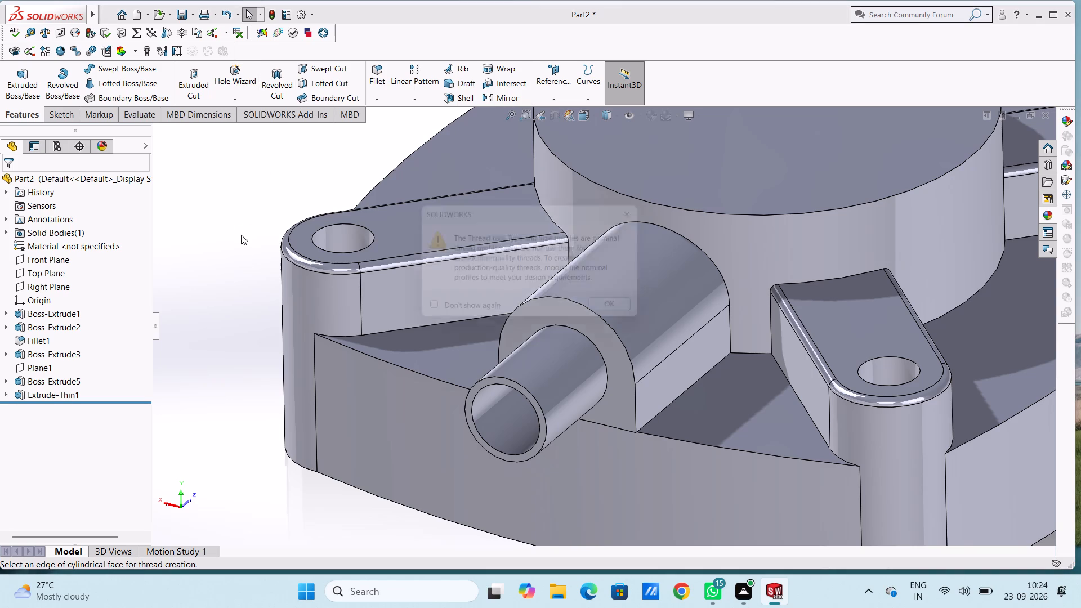
{"action": "left_click", "coordinate": [633, 312]}
{"action": "scroll", "coordinate": [587, 386], "scroll_direction": "down", "scroll_amount": 3}
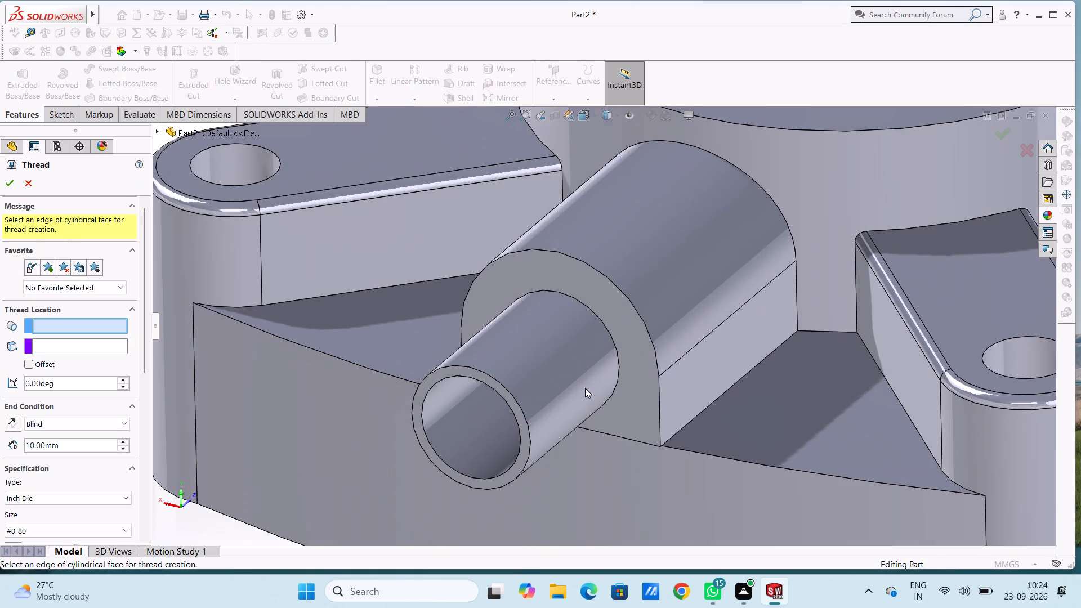
{"action": "left_click", "coordinate": [504, 402]}
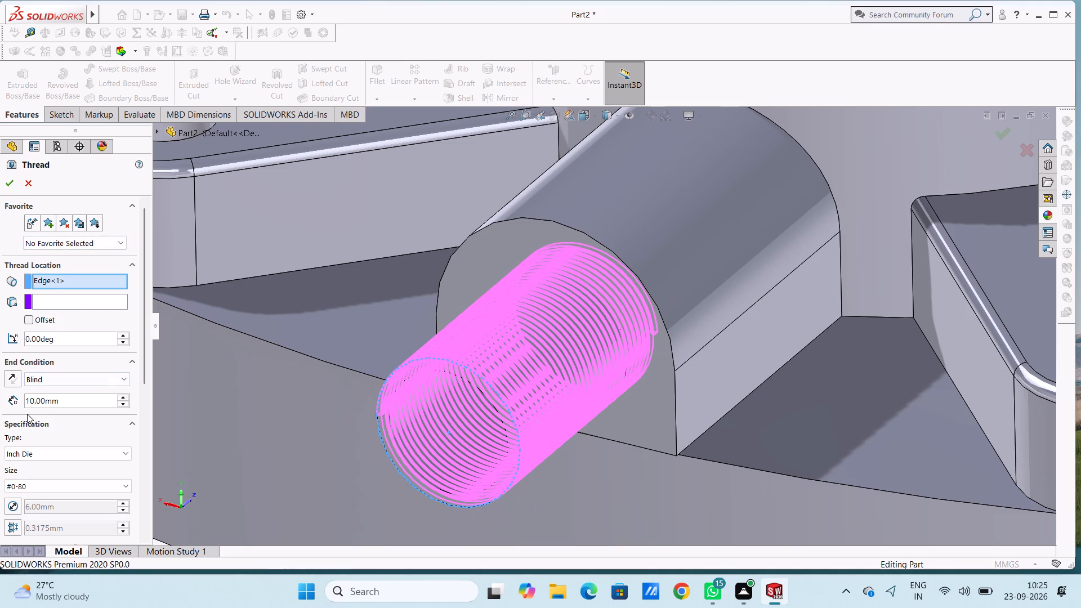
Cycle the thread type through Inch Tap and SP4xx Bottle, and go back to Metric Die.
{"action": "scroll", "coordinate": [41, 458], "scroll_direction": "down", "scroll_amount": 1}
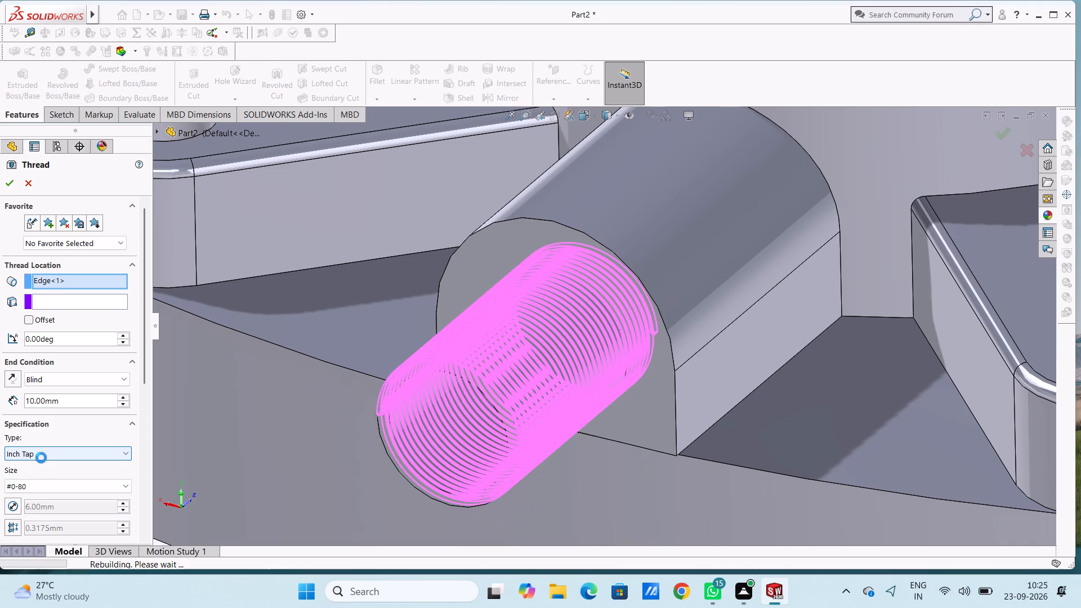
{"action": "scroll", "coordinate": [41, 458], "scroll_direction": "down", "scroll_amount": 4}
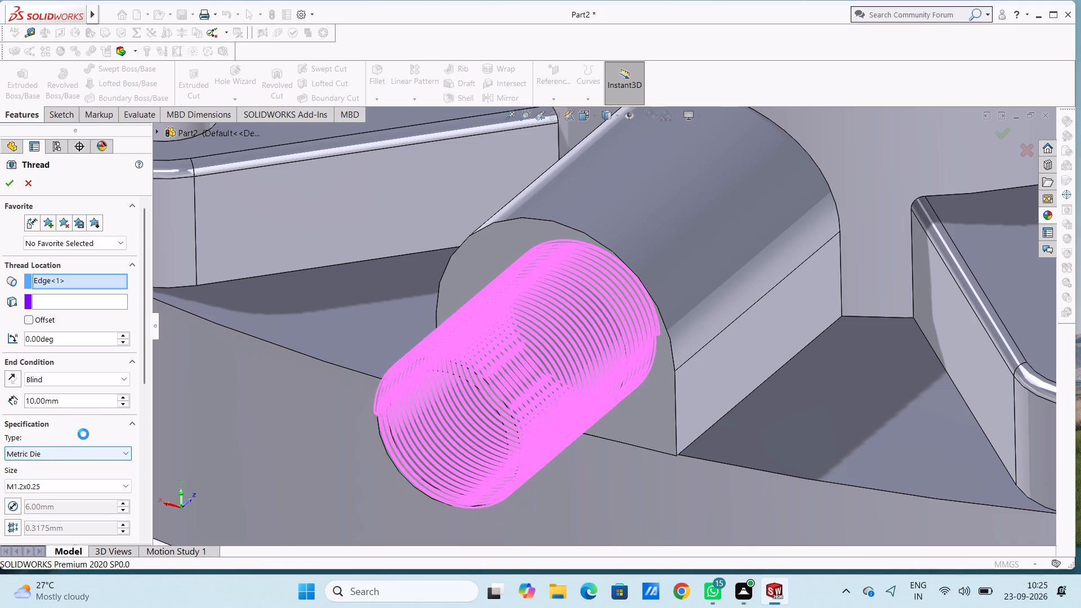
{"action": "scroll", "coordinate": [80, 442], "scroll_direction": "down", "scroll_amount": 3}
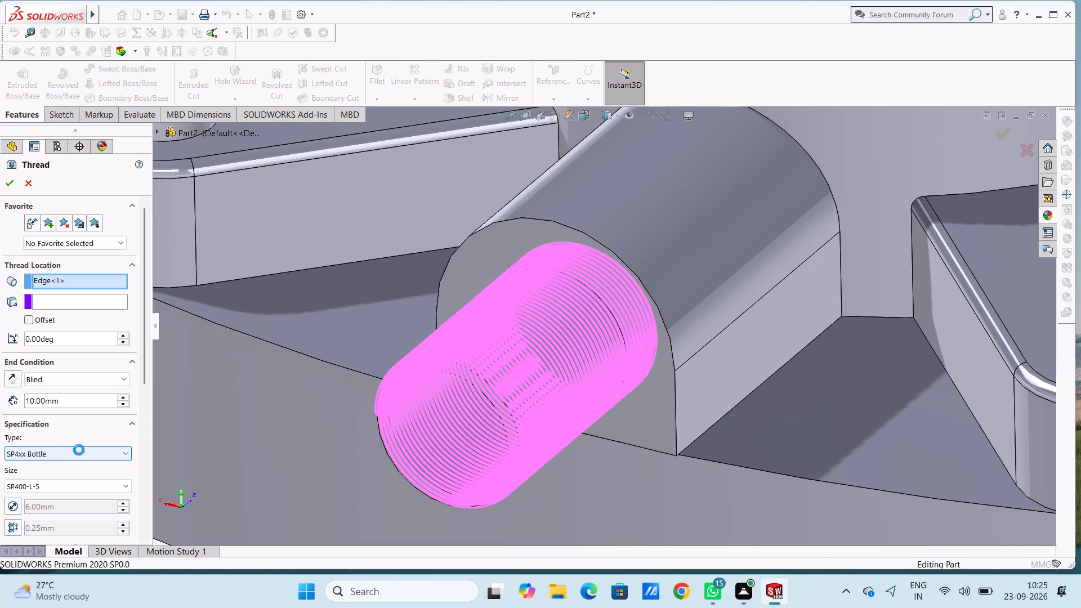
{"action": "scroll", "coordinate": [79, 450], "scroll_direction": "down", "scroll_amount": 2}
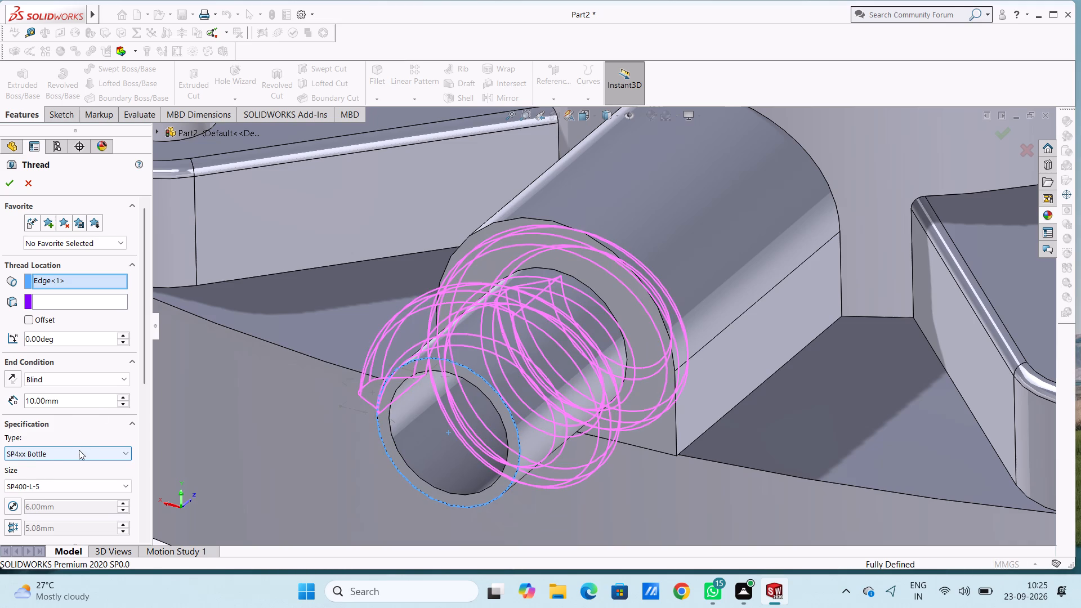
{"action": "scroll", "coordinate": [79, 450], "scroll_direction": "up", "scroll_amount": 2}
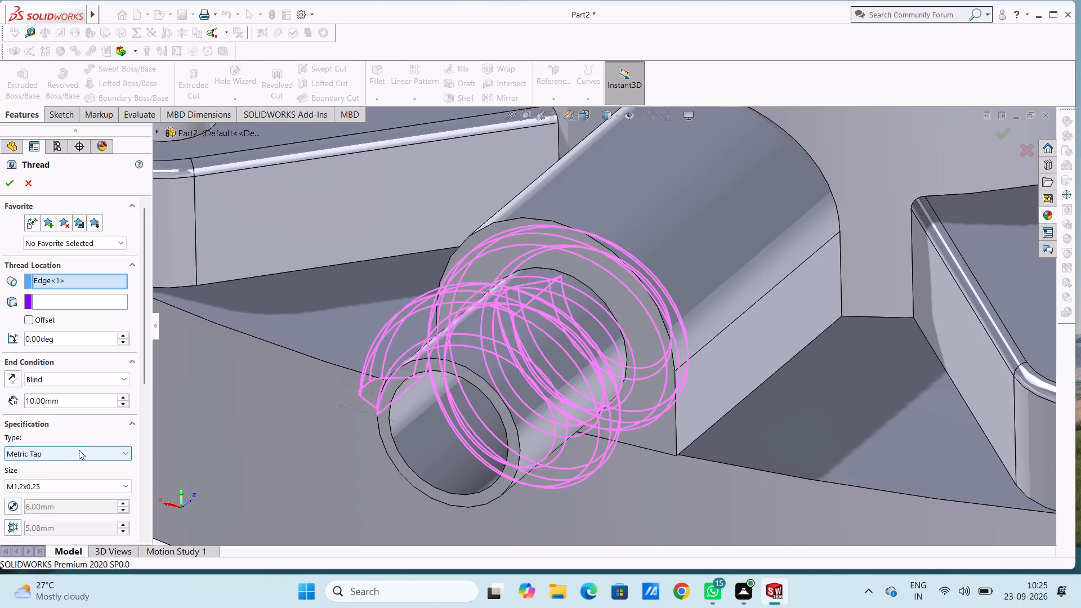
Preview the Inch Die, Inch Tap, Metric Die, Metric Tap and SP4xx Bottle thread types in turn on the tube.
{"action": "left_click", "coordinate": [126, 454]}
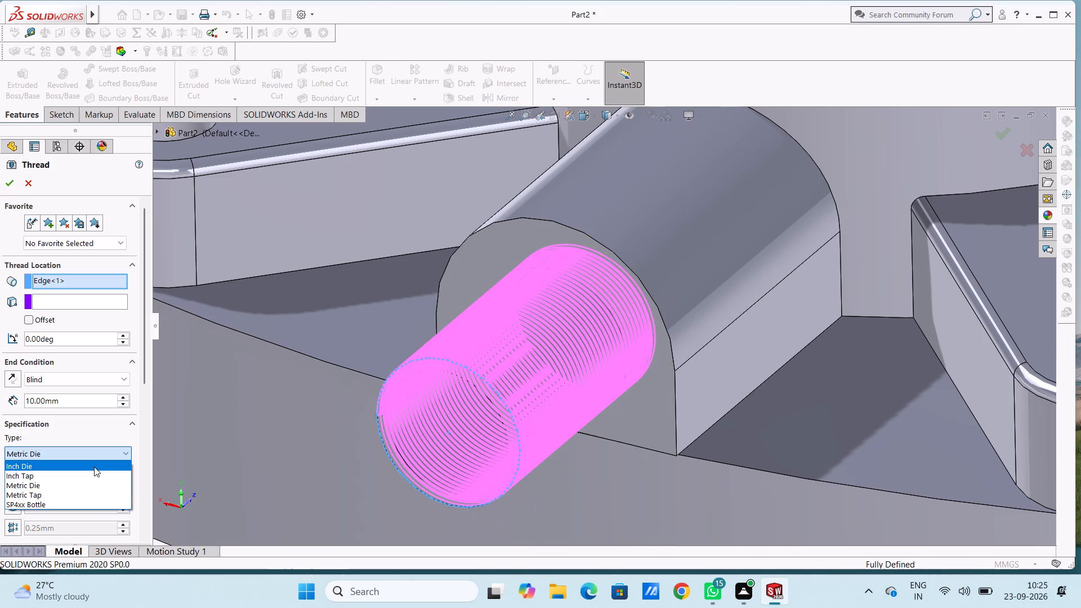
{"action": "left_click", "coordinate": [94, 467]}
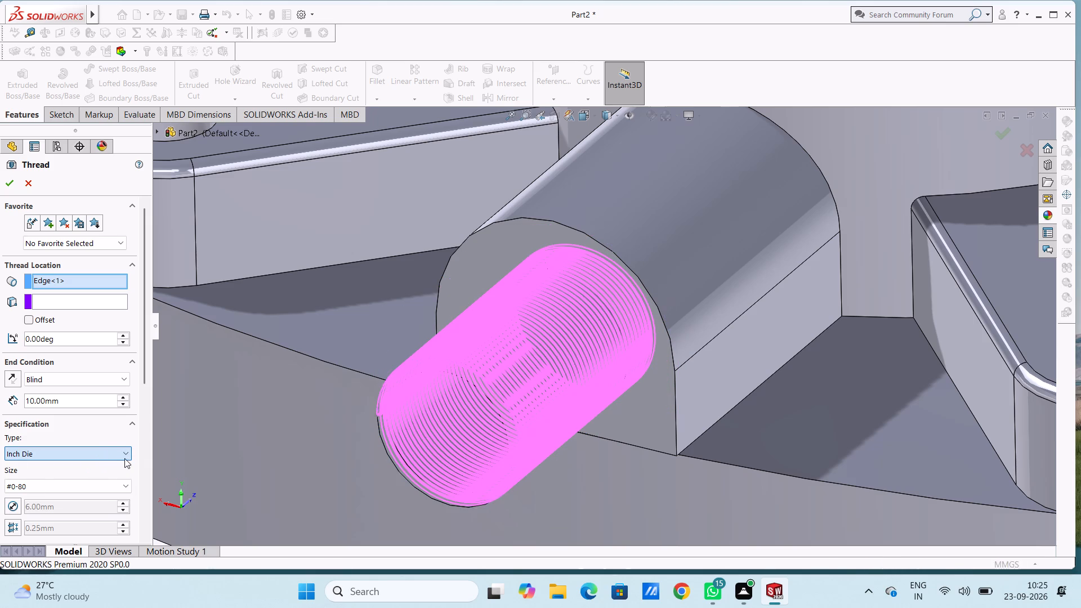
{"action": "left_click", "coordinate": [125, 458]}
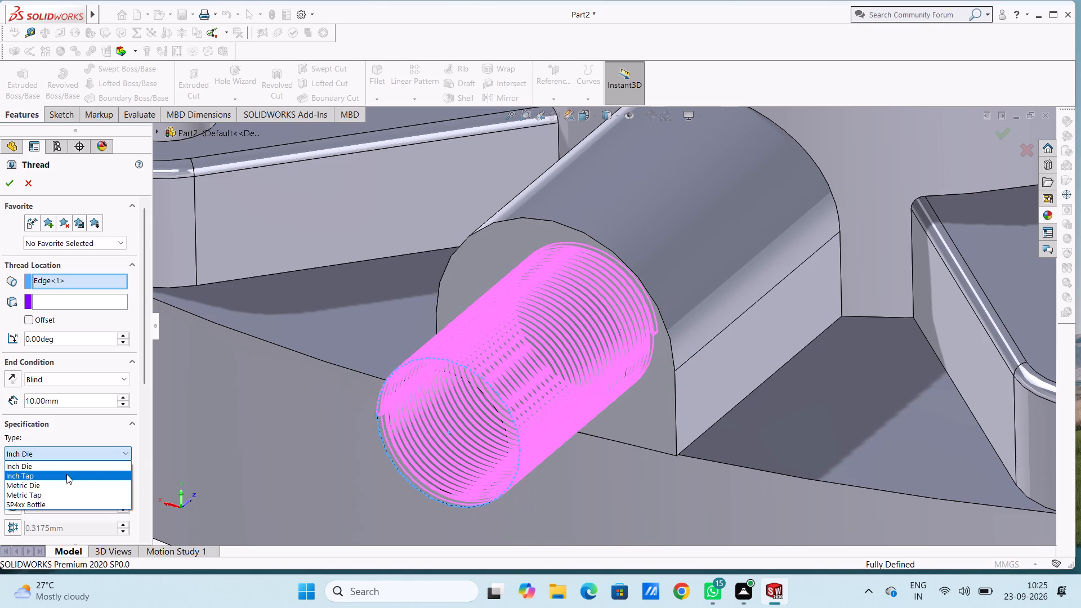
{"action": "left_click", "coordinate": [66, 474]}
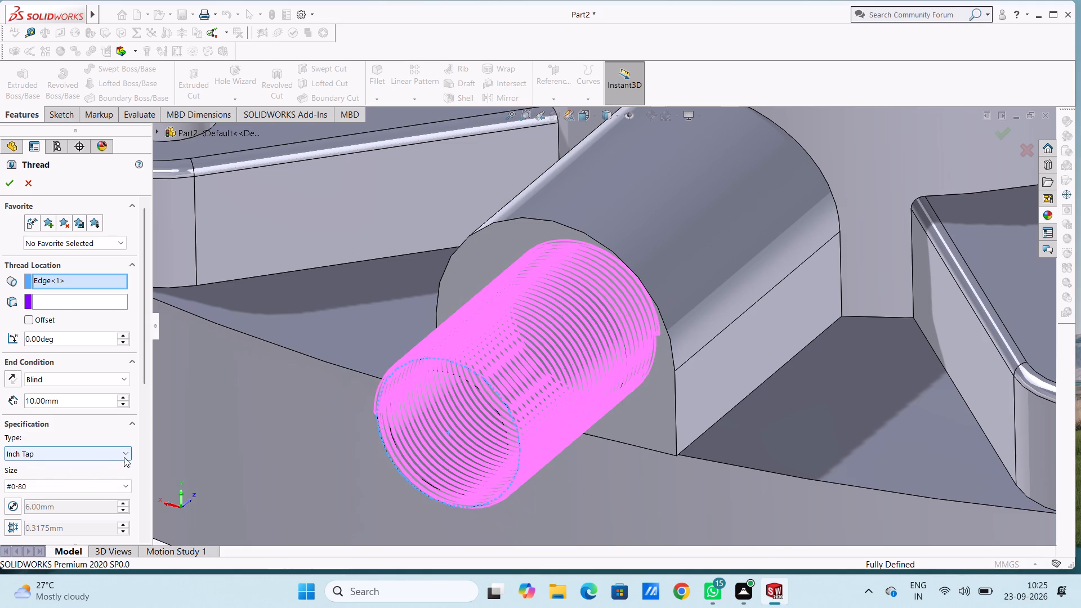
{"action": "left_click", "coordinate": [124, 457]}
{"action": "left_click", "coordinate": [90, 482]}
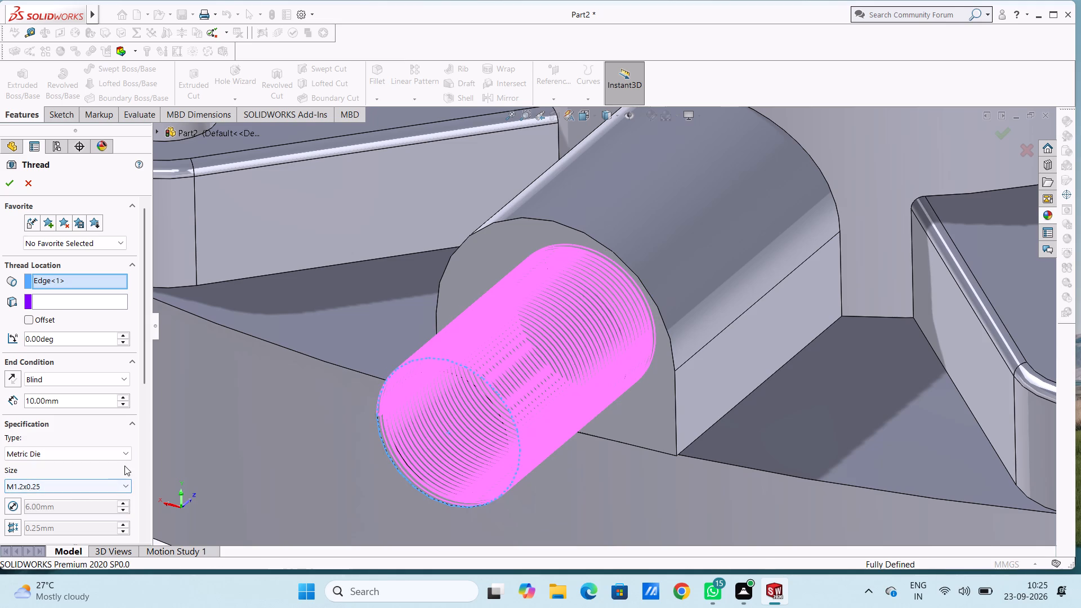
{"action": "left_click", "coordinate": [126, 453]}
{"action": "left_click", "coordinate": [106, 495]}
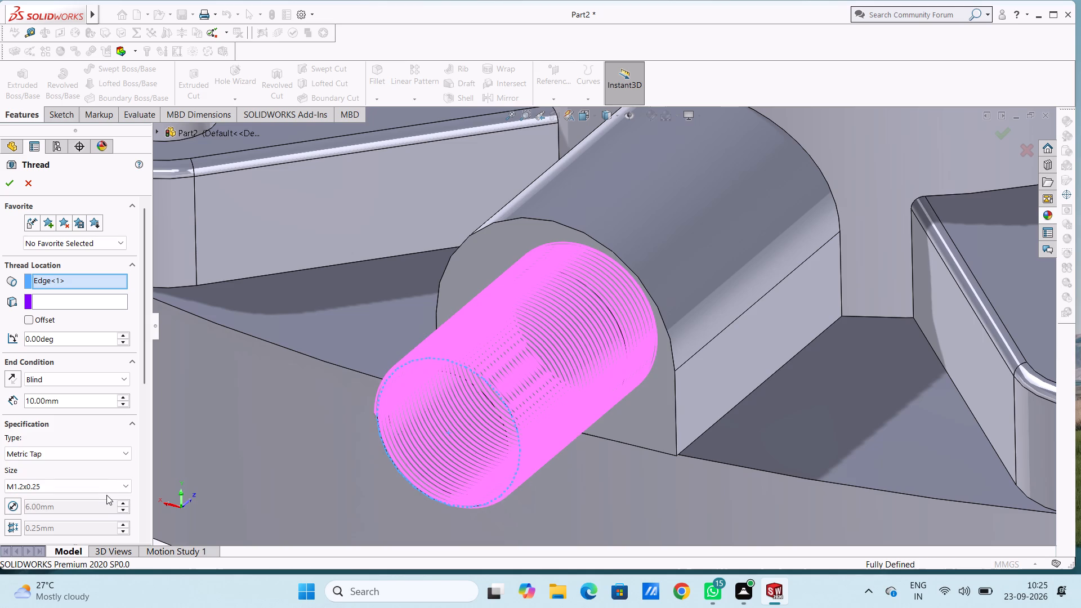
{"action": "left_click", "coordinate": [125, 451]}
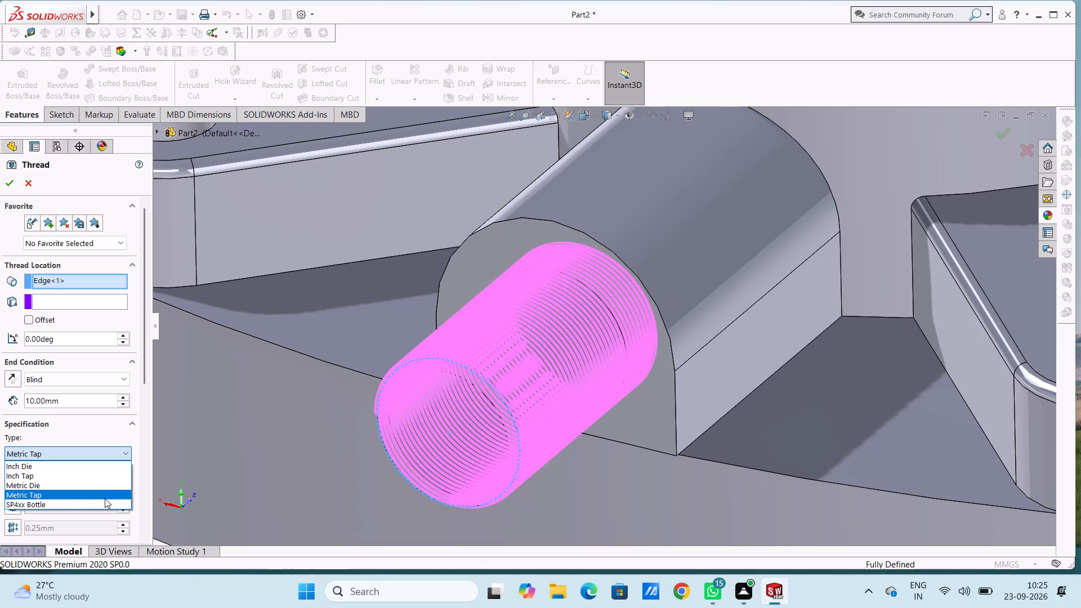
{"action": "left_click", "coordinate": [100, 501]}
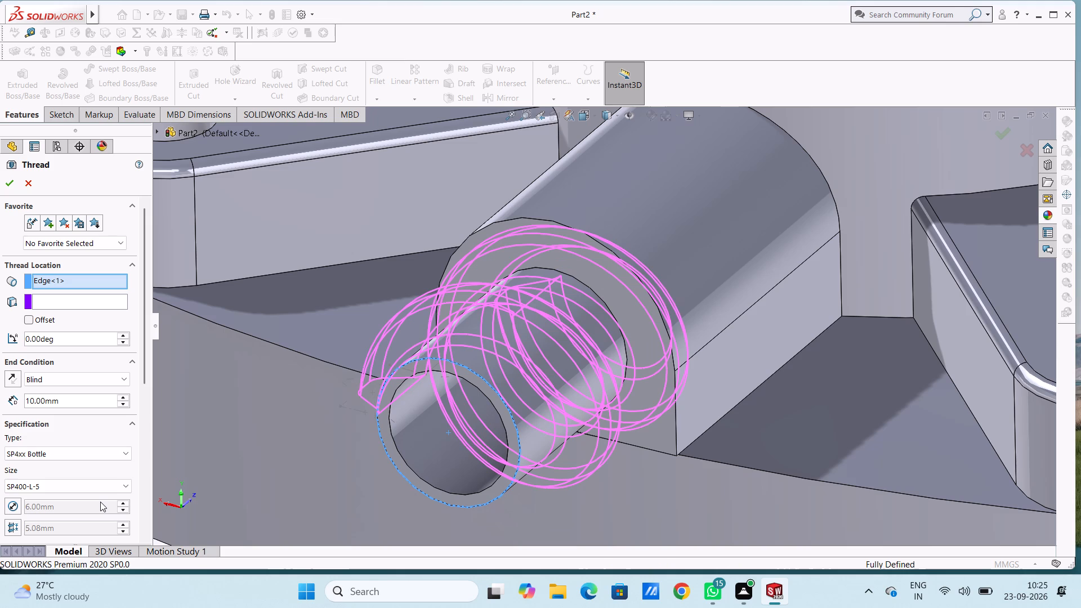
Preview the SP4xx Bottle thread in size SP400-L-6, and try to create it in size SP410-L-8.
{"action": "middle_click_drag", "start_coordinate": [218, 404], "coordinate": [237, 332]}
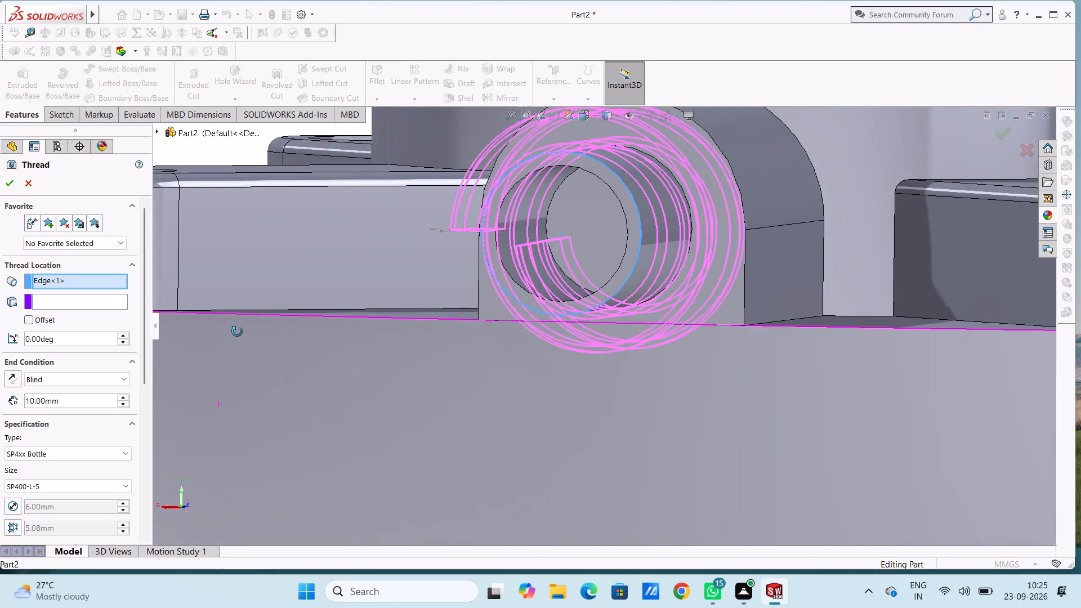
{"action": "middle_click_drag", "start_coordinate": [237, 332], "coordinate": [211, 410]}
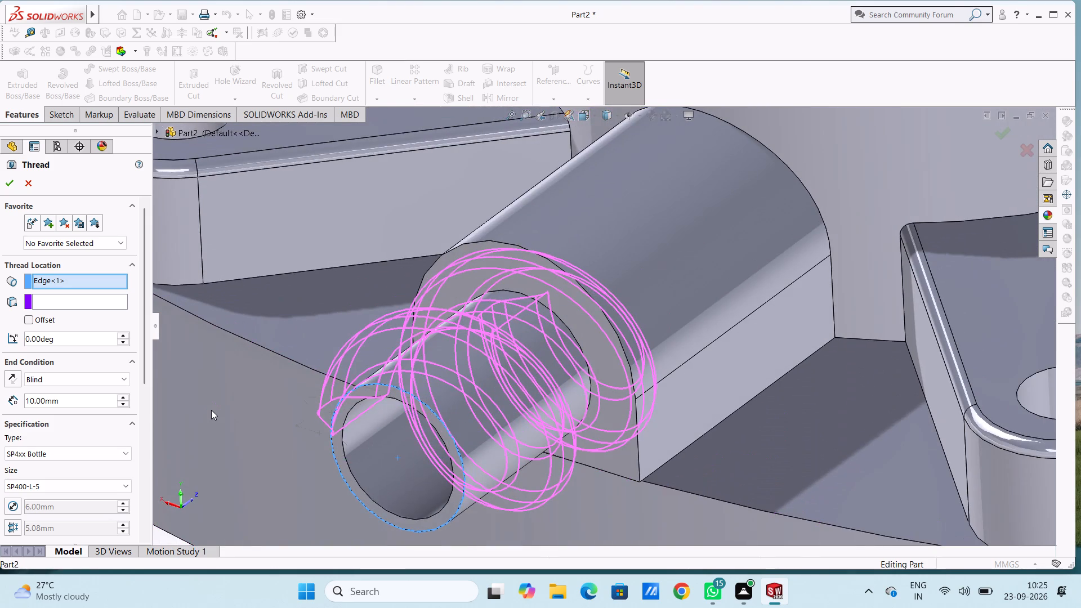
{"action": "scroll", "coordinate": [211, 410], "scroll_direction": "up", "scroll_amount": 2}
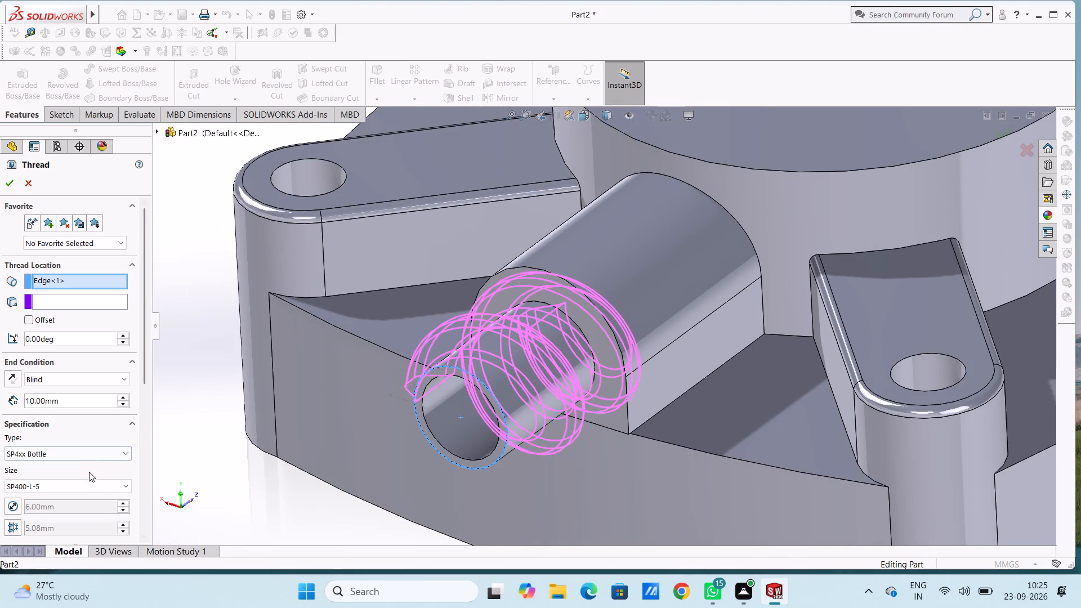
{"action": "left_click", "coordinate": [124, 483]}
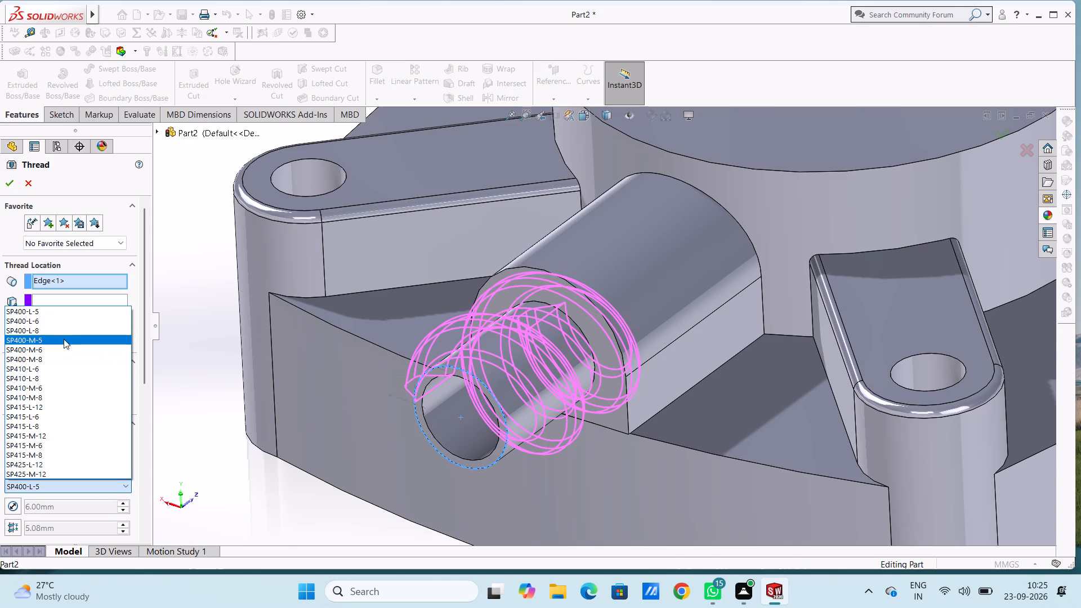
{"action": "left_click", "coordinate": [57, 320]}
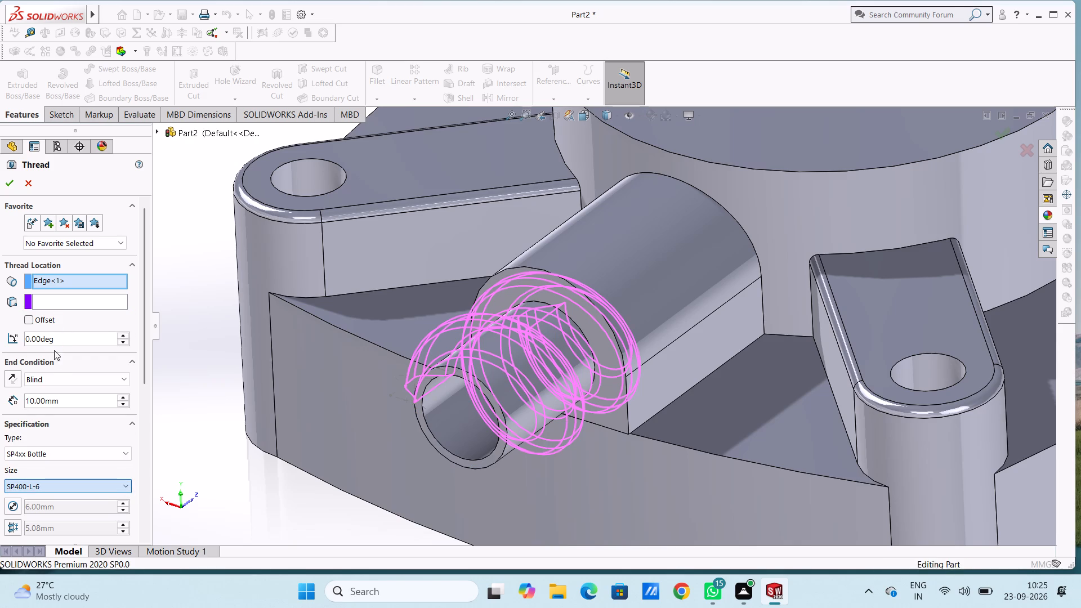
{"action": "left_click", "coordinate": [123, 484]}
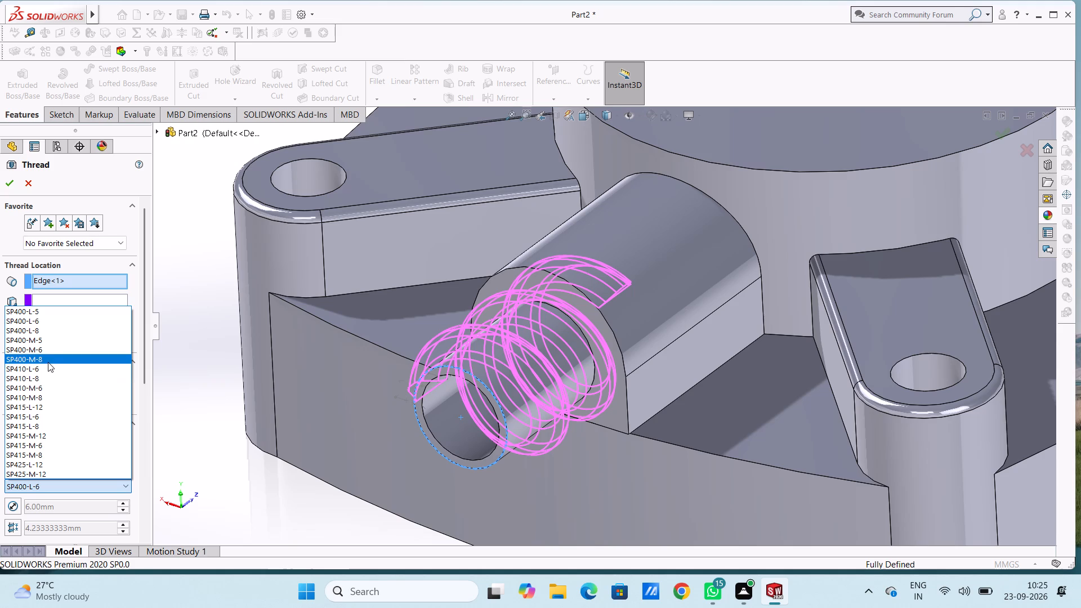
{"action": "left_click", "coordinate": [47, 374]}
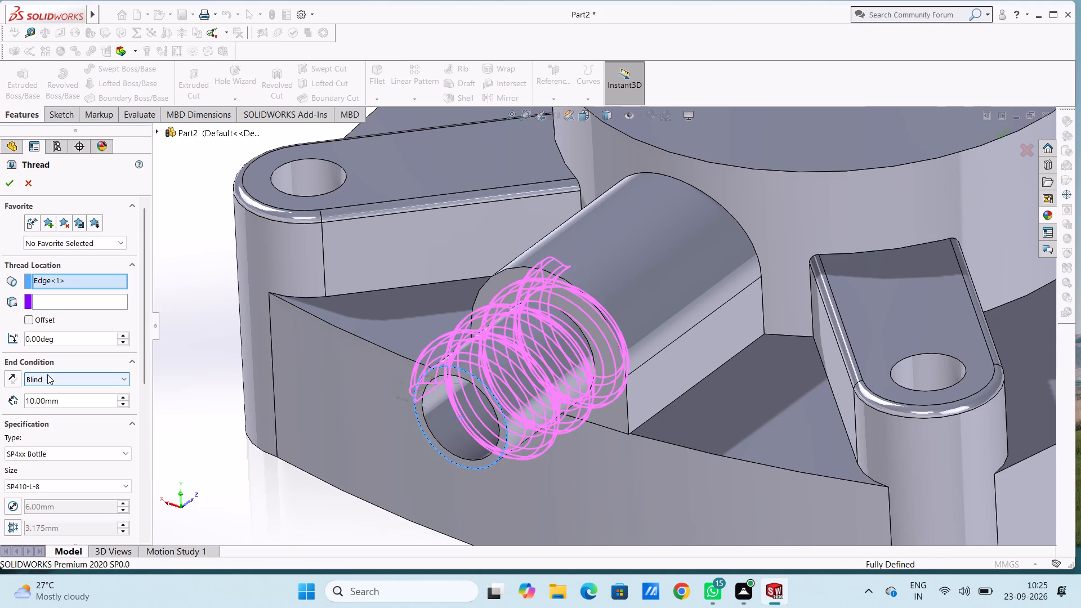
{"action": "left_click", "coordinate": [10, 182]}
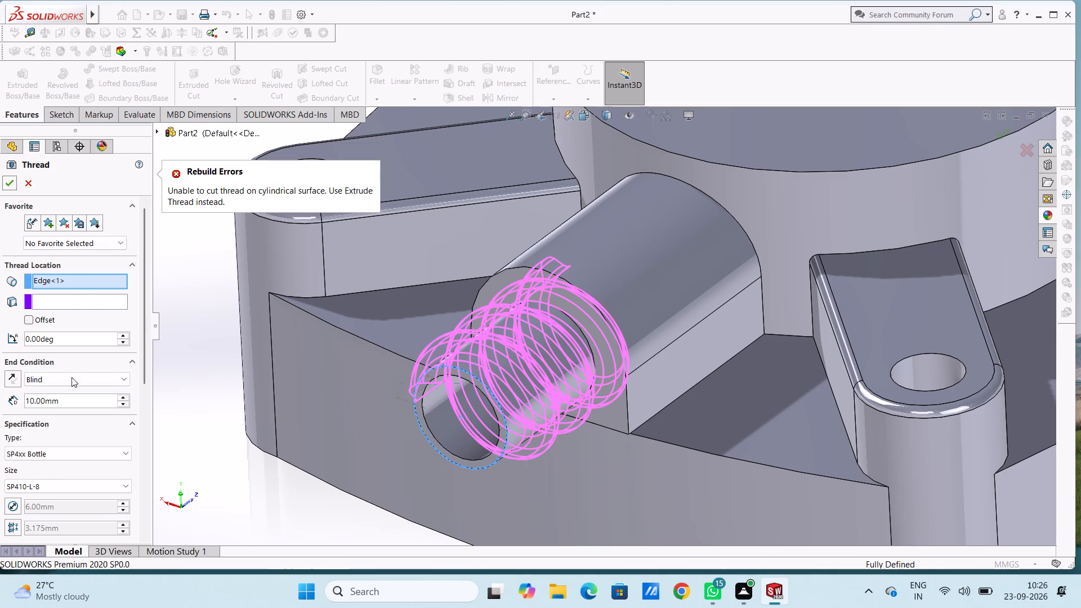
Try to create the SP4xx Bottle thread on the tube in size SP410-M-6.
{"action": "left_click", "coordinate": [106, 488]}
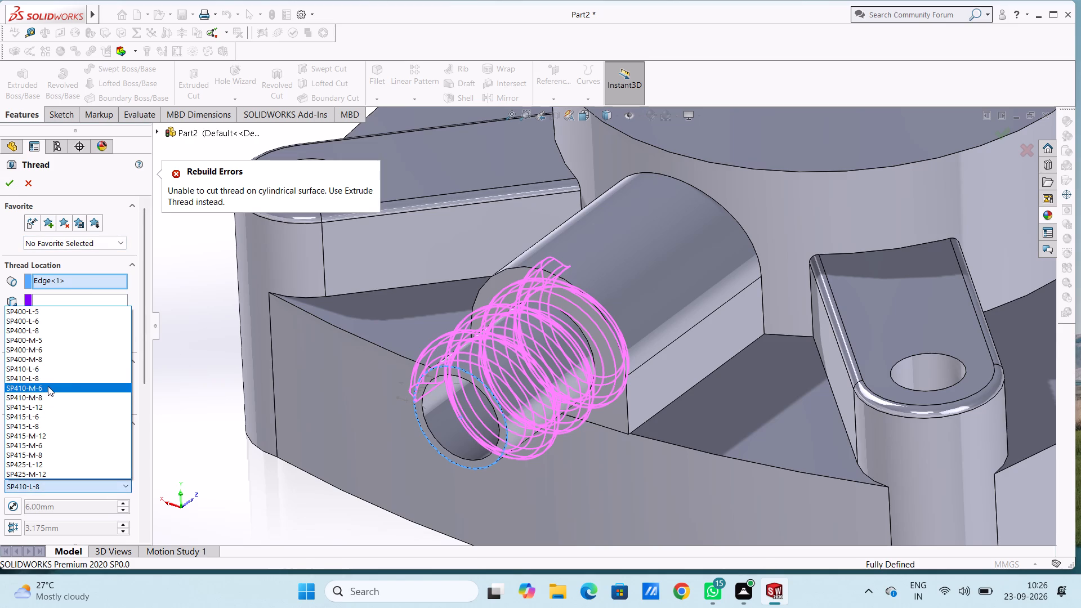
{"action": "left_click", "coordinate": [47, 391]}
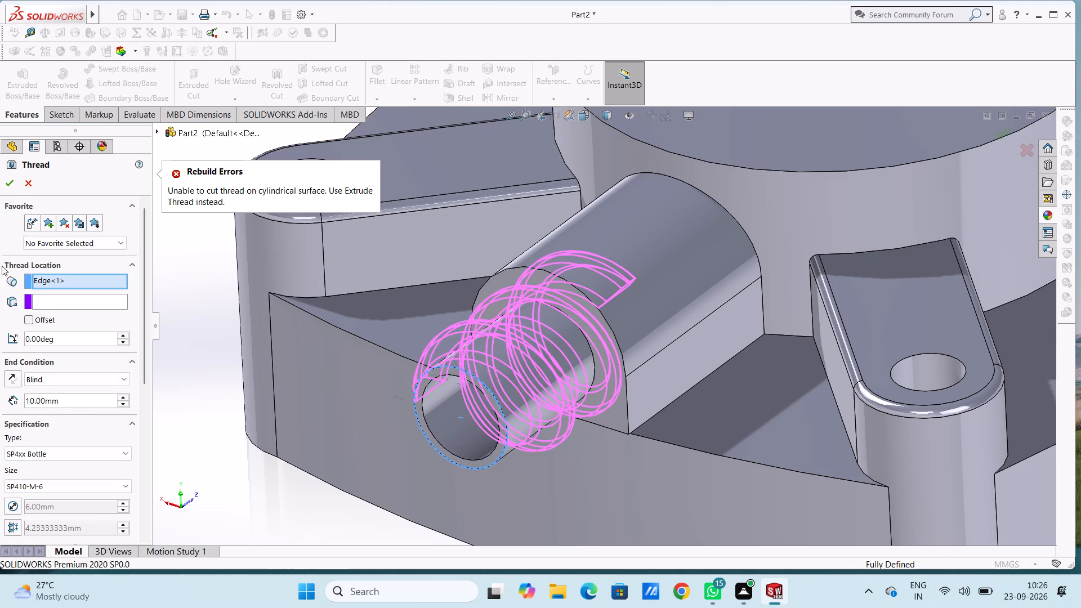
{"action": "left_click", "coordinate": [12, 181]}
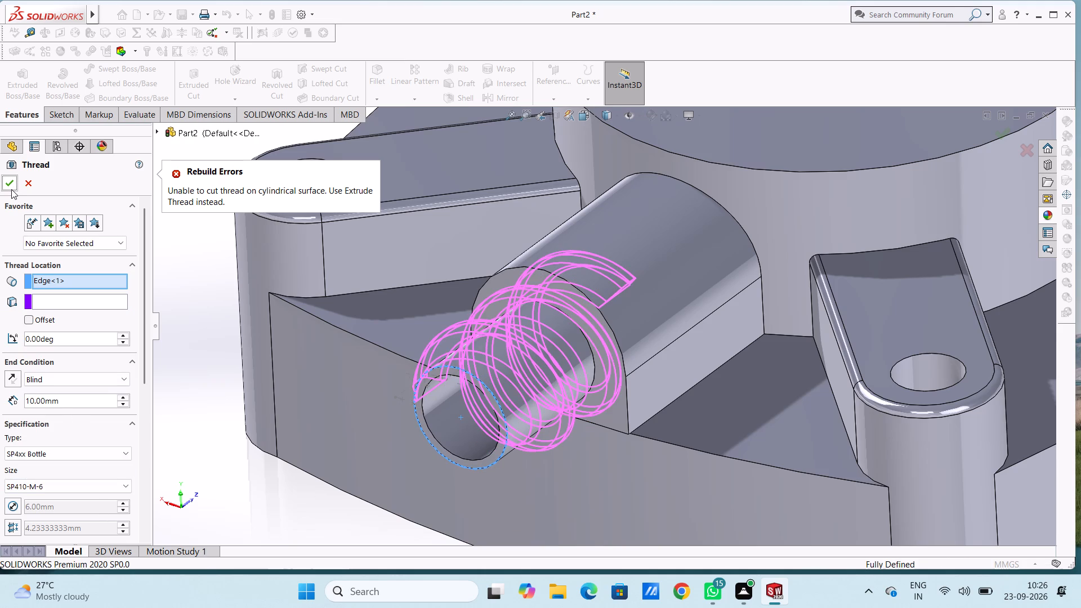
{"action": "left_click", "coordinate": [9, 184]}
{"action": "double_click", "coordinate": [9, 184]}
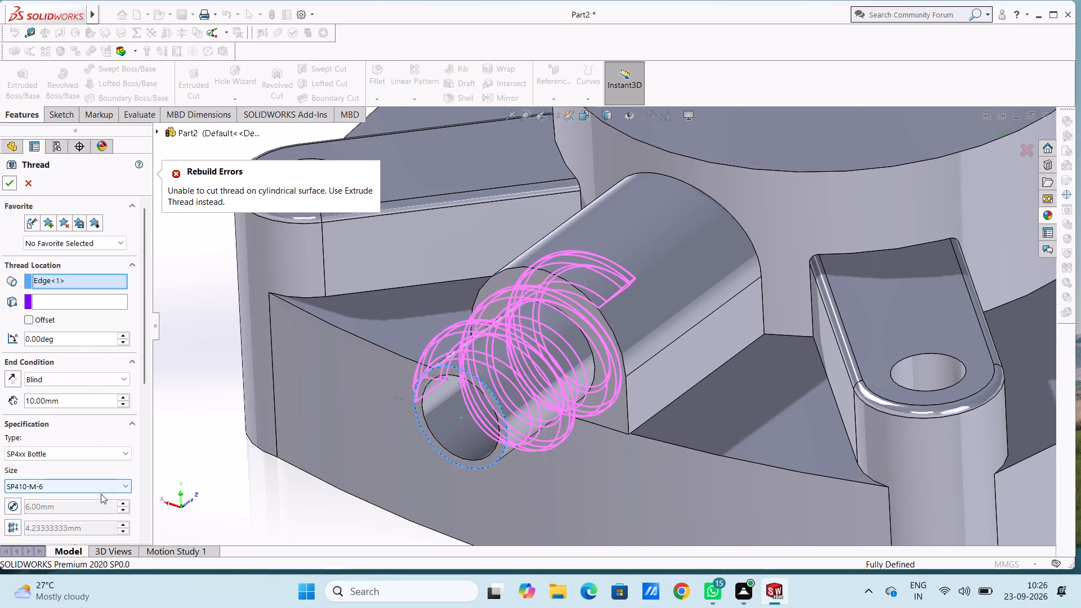
Set the thread type to Inch Die and the size to #10-24, and create the 10 mm blind thread.
{"action": "left_click", "coordinate": [123, 455]}
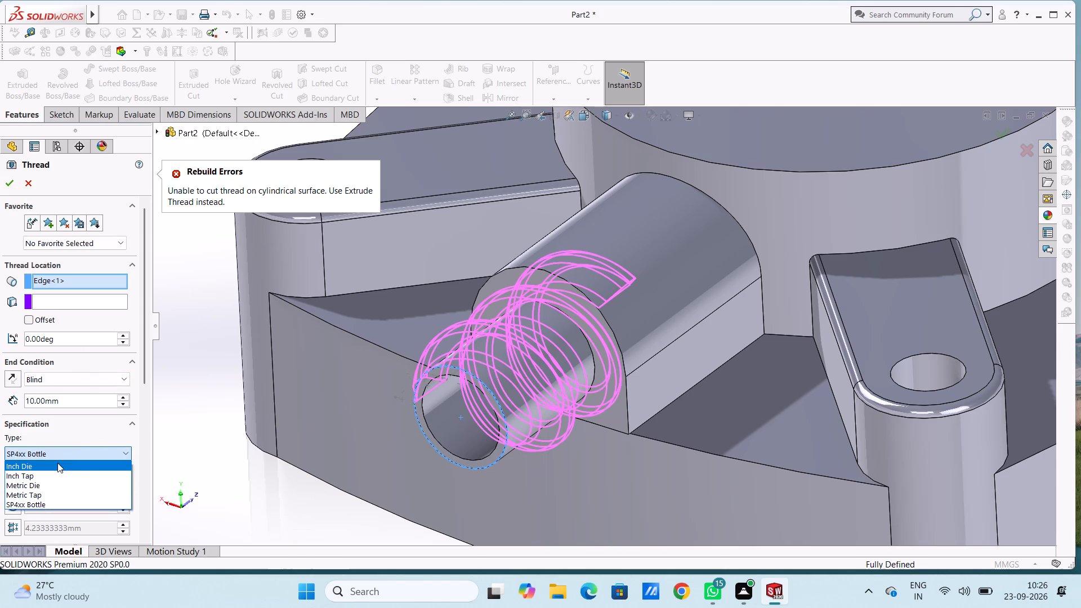
{"action": "left_click", "coordinate": [57, 463]}
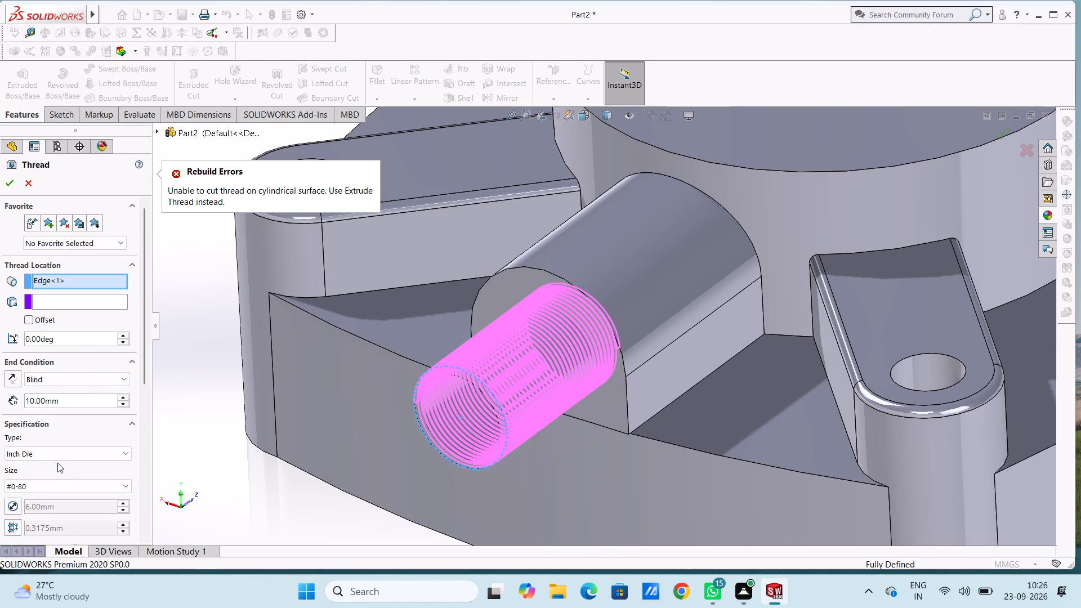
{"action": "left_click", "coordinate": [110, 488]}
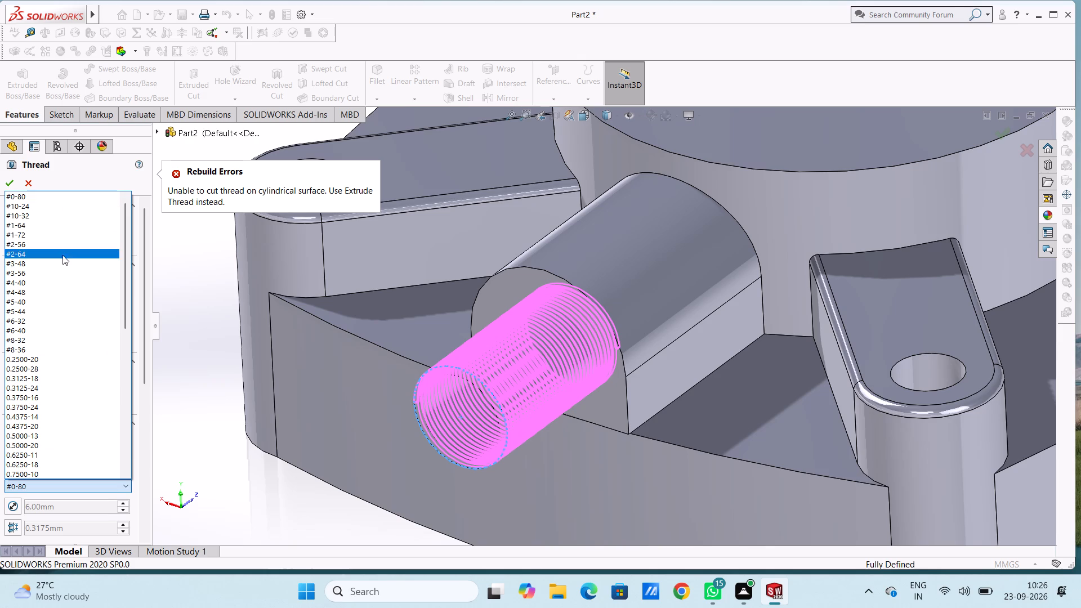
{"action": "left_click", "coordinate": [39, 208]}
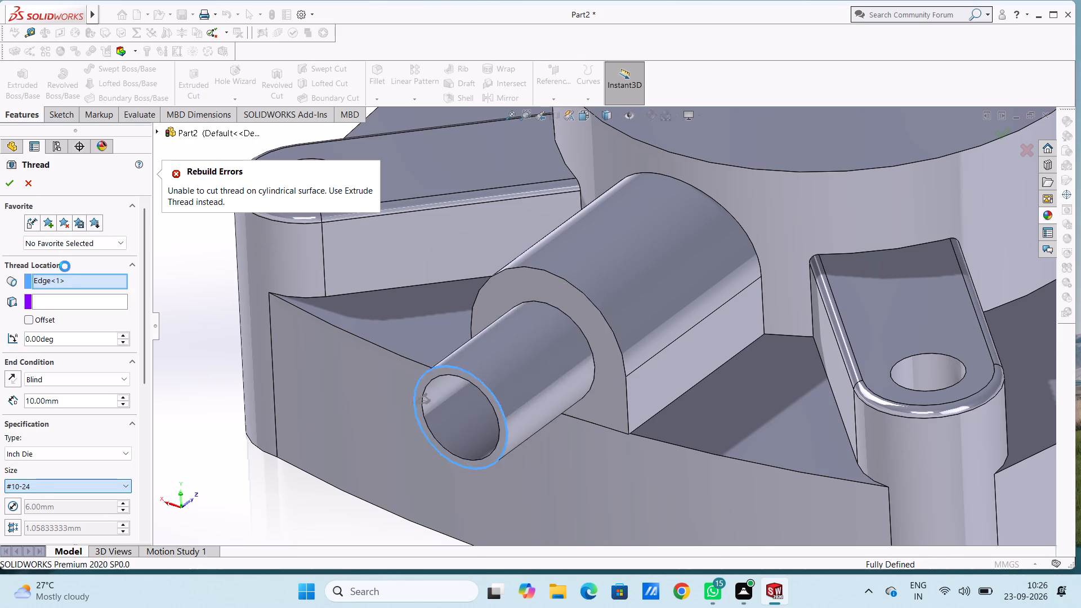
{"action": "left_click", "coordinate": [7, 182]}
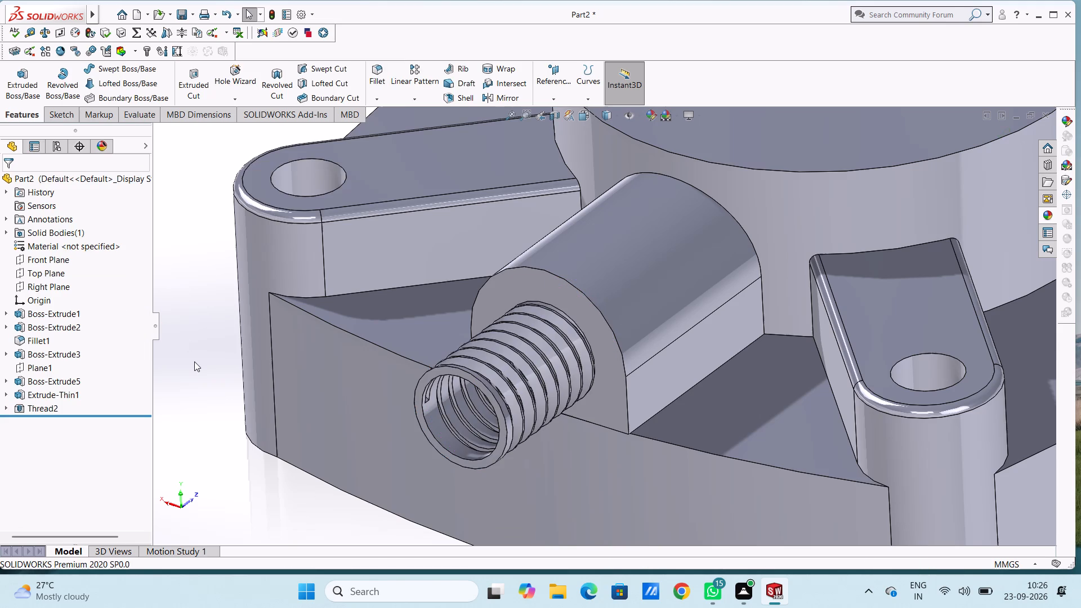
{"action": "scroll", "coordinate": [194, 361], "scroll_direction": "up", "scroll_amount": 4}
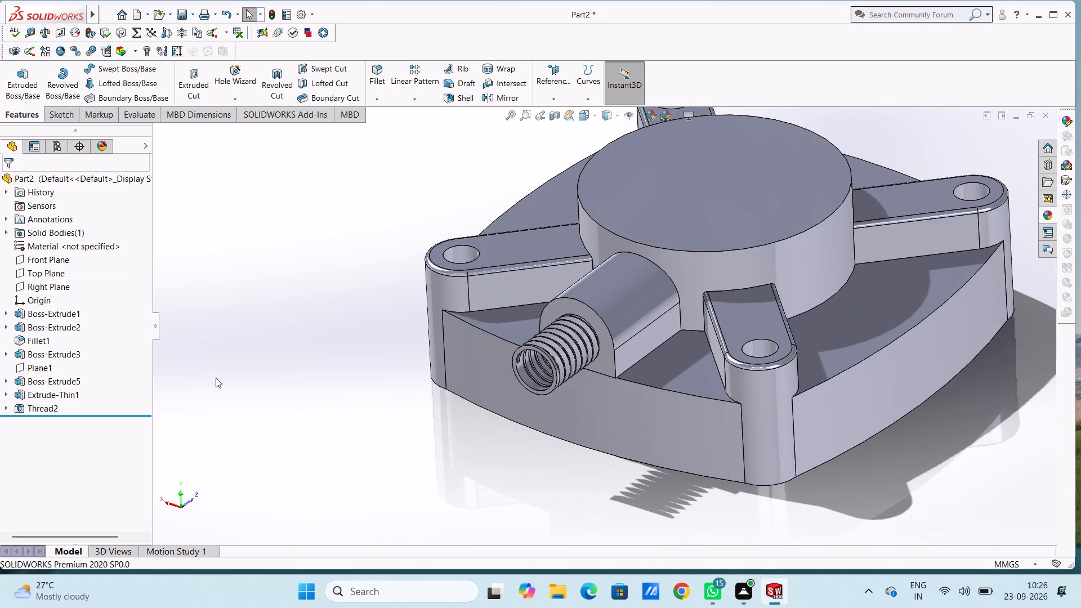
Inspect the finished thread on the side tube from several angles and at close range.
{"action": "middle_click_drag", "start_coordinate": [243, 387], "coordinate": [280, 377]}
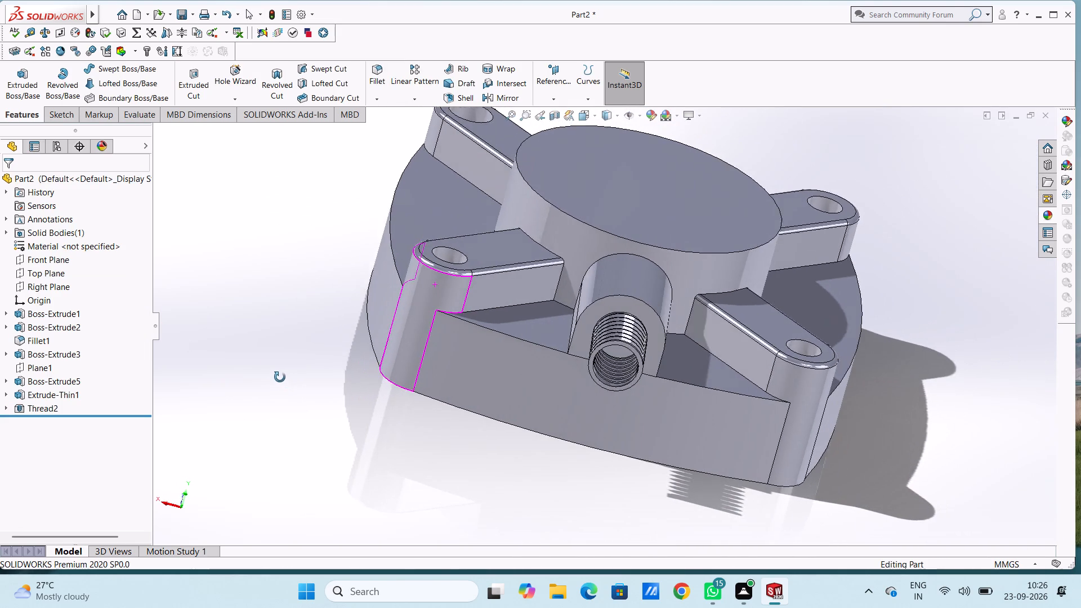
{"action": "middle_click_drag", "start_coordinate": [280, 377], "coordinate": [254, 370]}
{"action": "scroll", "coordinate": [275, 385], "scroll_direction": "down", "scroll_amount": 4}
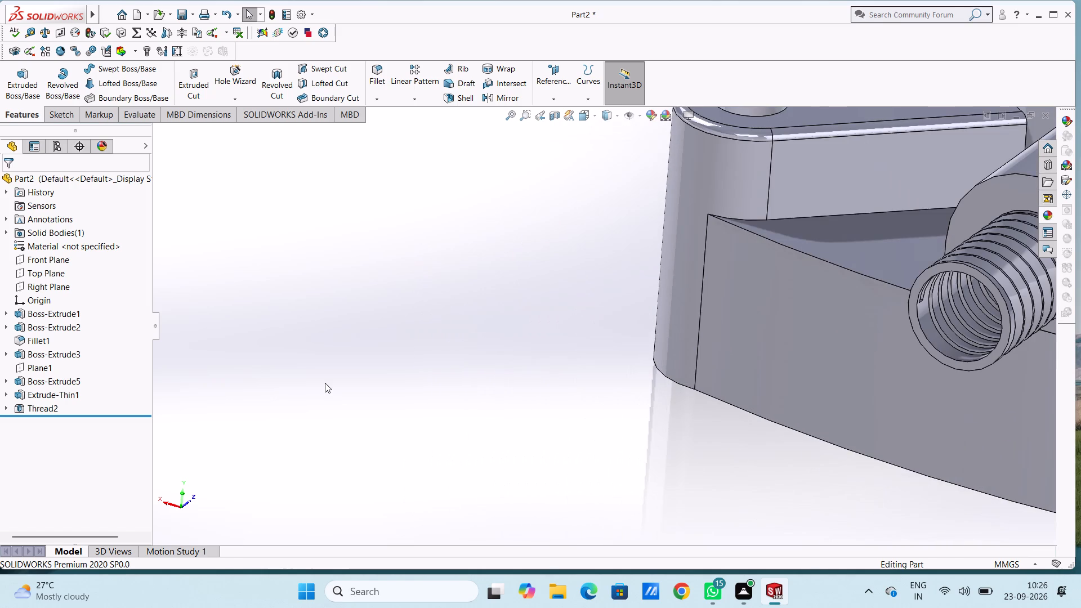
{"action": "scroll", "coordinate": [325, 382], "scroll_direction": "up", "scroll_amount": 4}
{"action": "scroll", "coordinate": [587, 393], "scroll_direction": "up", "scroll_amount": 4}
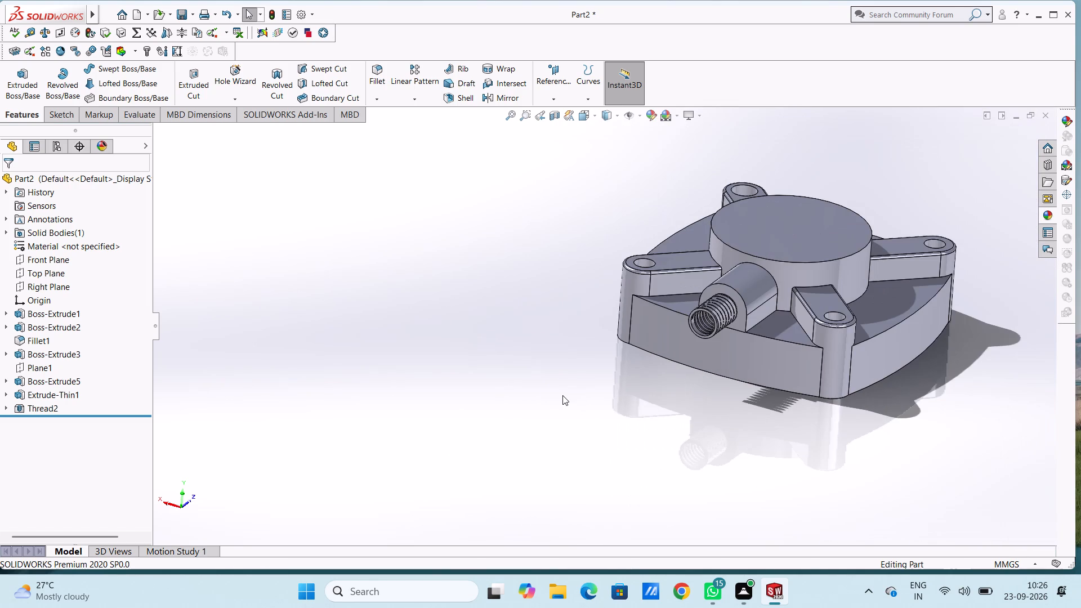
{"action": "scroll", "coordinate": [692, 325], "scroll_direction": "down", "scroll_amount": 4}
{"action": "scroll", "coordinate": [756, 319], "scroll_direction": "down", "scroll_amount": 4}
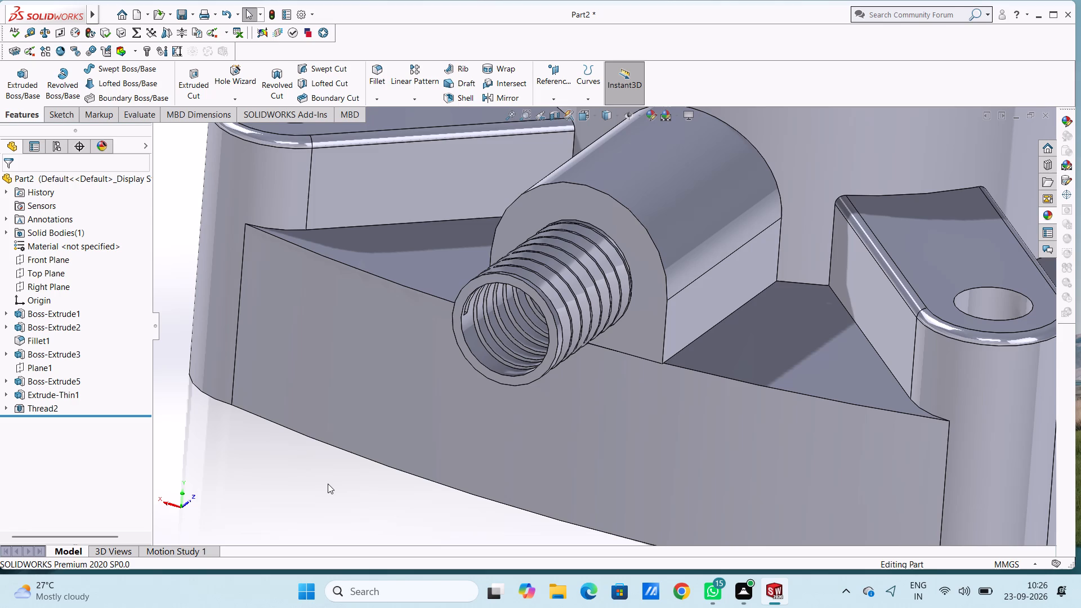
Start a sketch on the threaded tube's end face and draw a circle of about 2.5 mm radius centred on its bore.
{"action": "key", "text": "ctrl+2"}
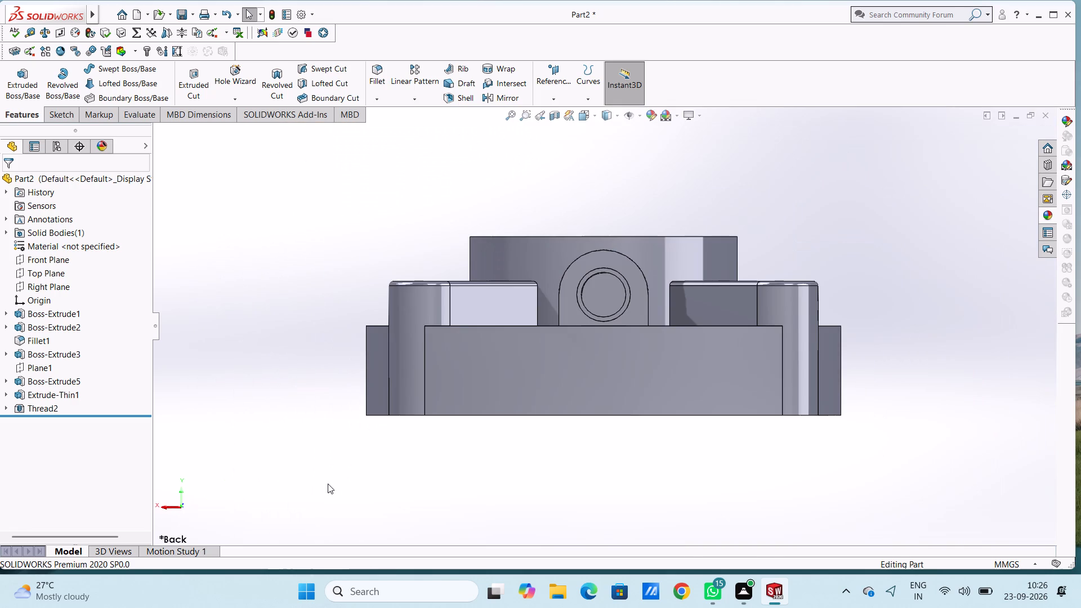
{"action": "scroll", "coordinate": [684, 297], "scroll_direction": "down", "scroll_amount": 5}
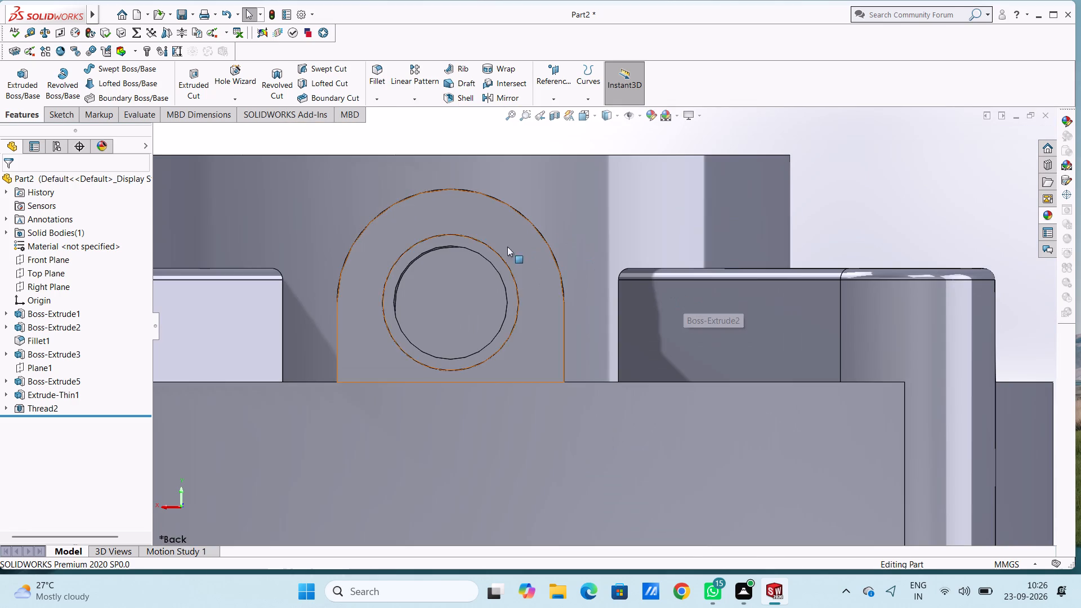
{"action": "left_click", "coordinate": [495, 261]}
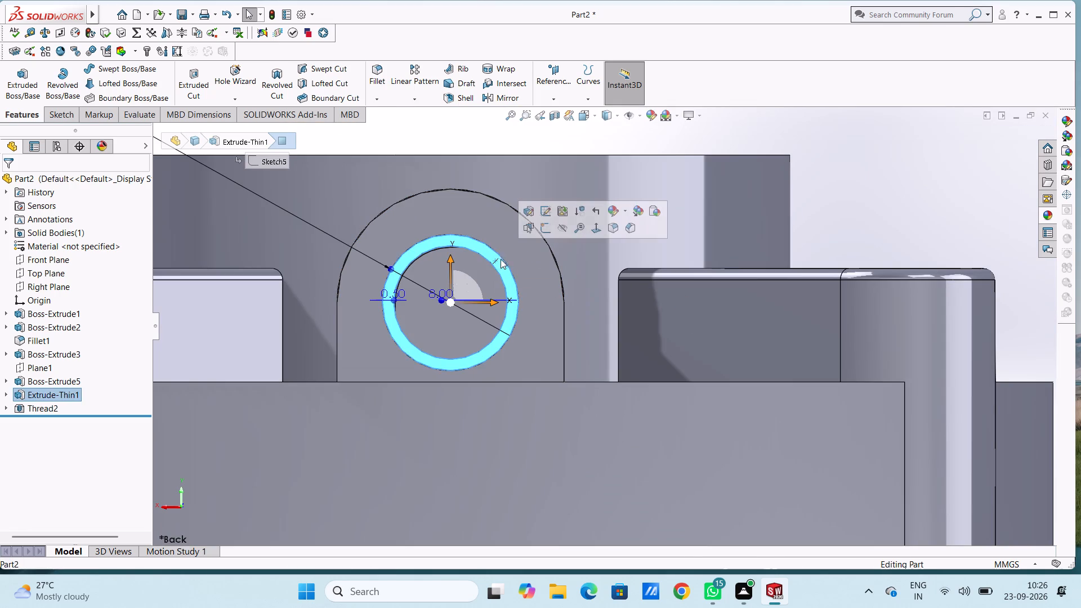
{"action": "left_click", "coordinate": [543, 230]}
{"action": "left_click", "coordinate": [914, 177]}
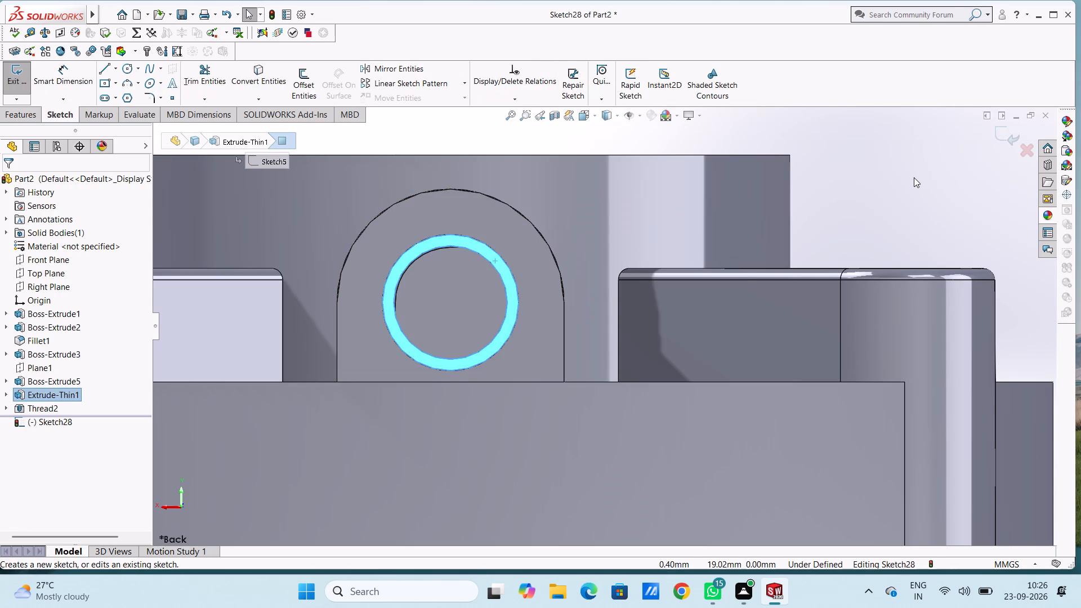
{"action": "left_click", "coordinate": [123, 68]}
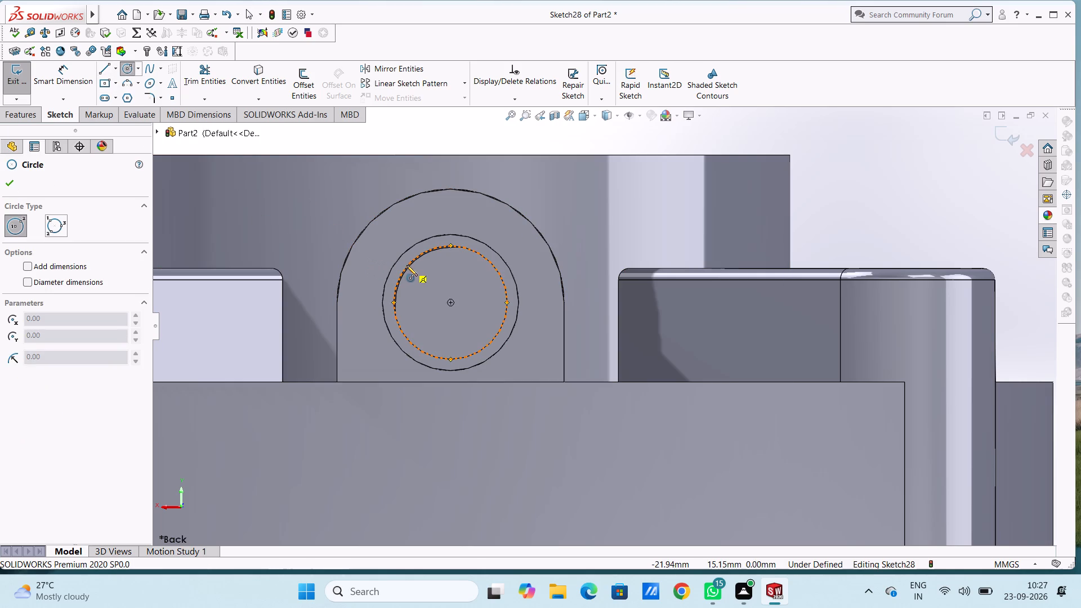
{"action": "left_click", "coordinate": [450, 302]}
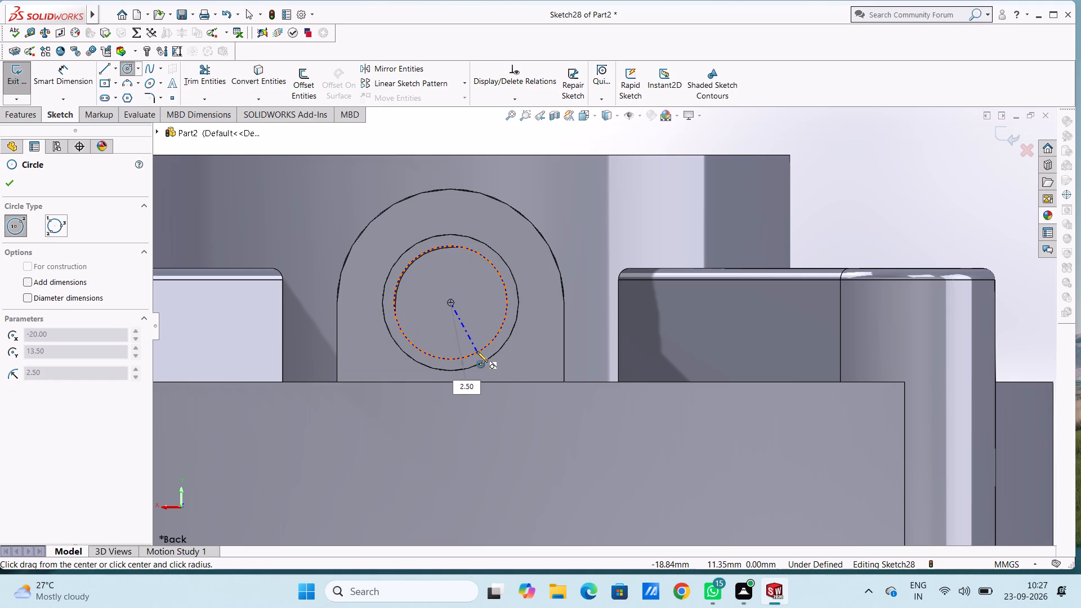
{"action": "left_click", "coordinate": [477, 351]}
{"action": "left_click", "coordinate": [451, 302]}
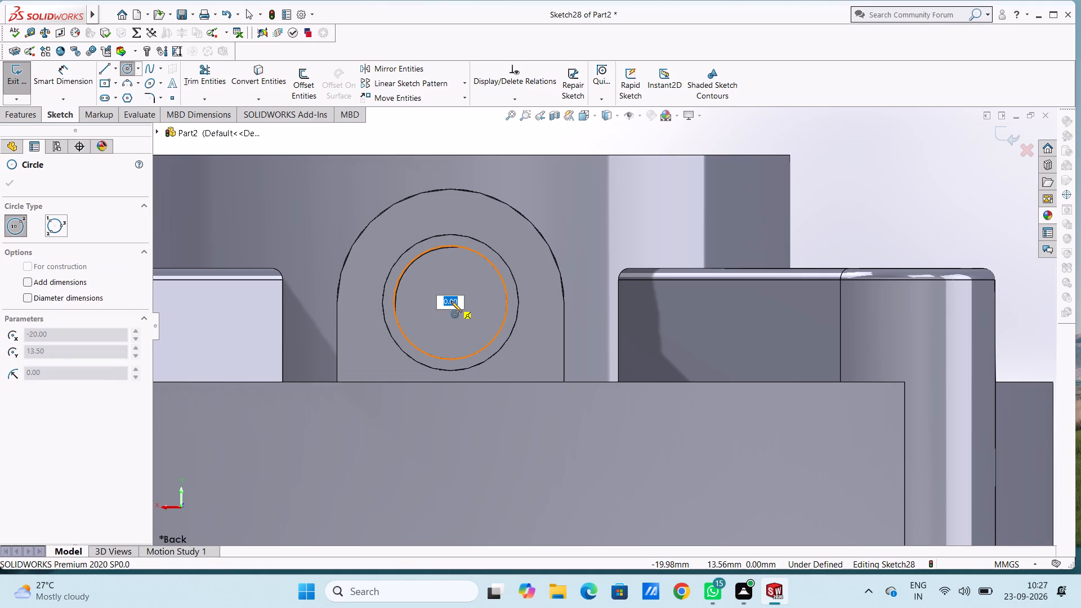
{"action": "key", "text": "Escape"}
{"action": "key", "text": "Escape"}
{"action": "key", "text": "Escape"}
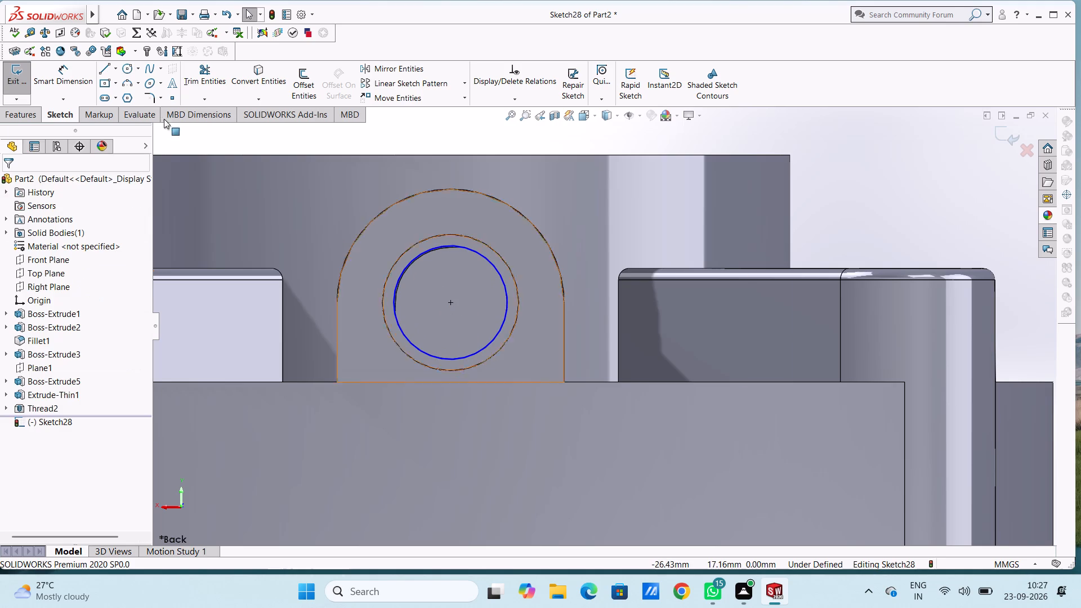
Dimension the diameter of the circle on the tube's end face.
{"action": "left_click", "coordinate": [88, 74]}
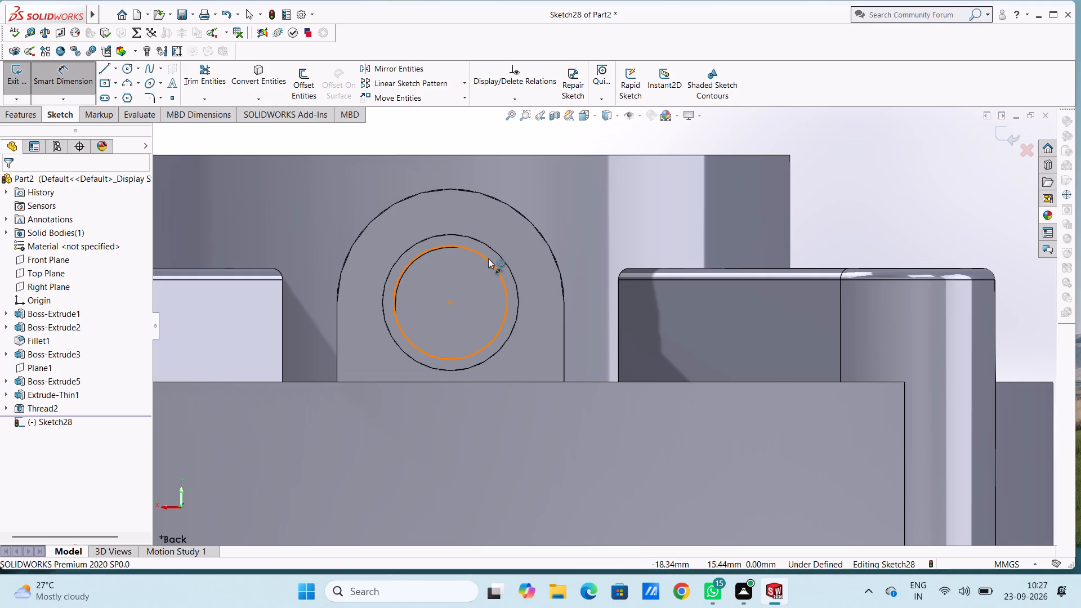
{"action": "left_click", "coordinate": [488, 258]}
{"action": "left_click", "coordinate": [808, 211]}
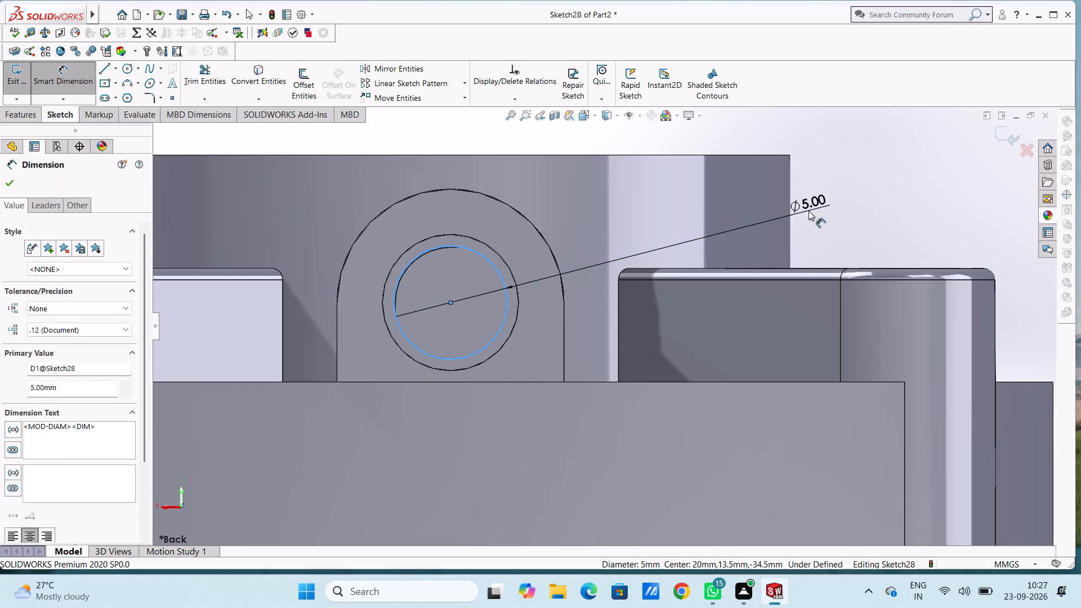
{"action": "left_click", "coordinate": [755, 196]}
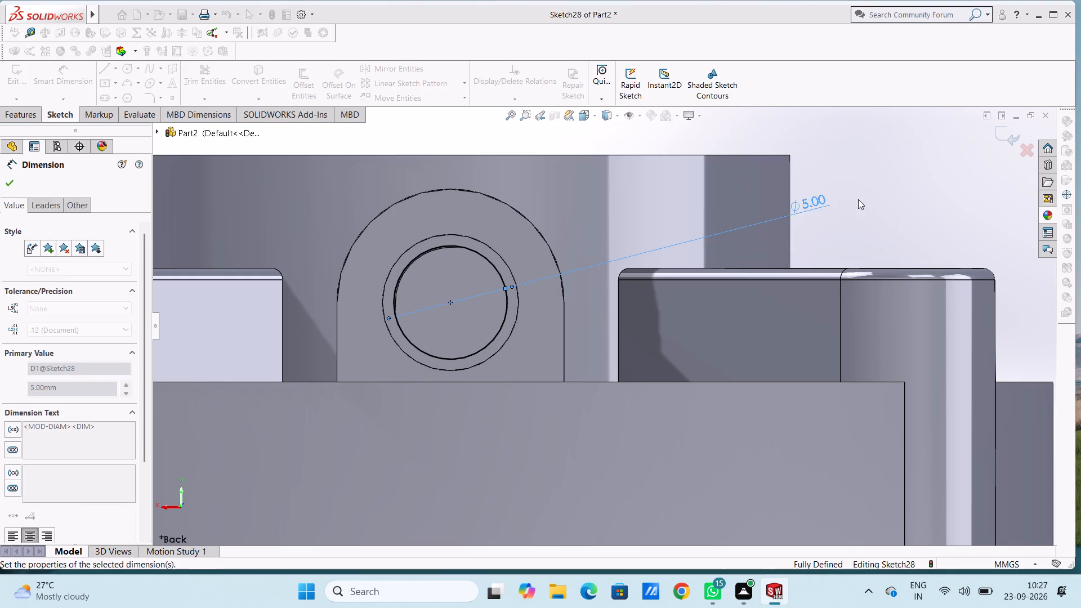
{"action": "left_click", "coordinate": [858, 199]}
Extrude the circle 8 mm blind back into the tube as a thin feature with a 0.1 mm one-direction inward wall.
{"action": "middle_click_drag", "start_coordinate": [858, 197], "coordinate": [850, 216]}
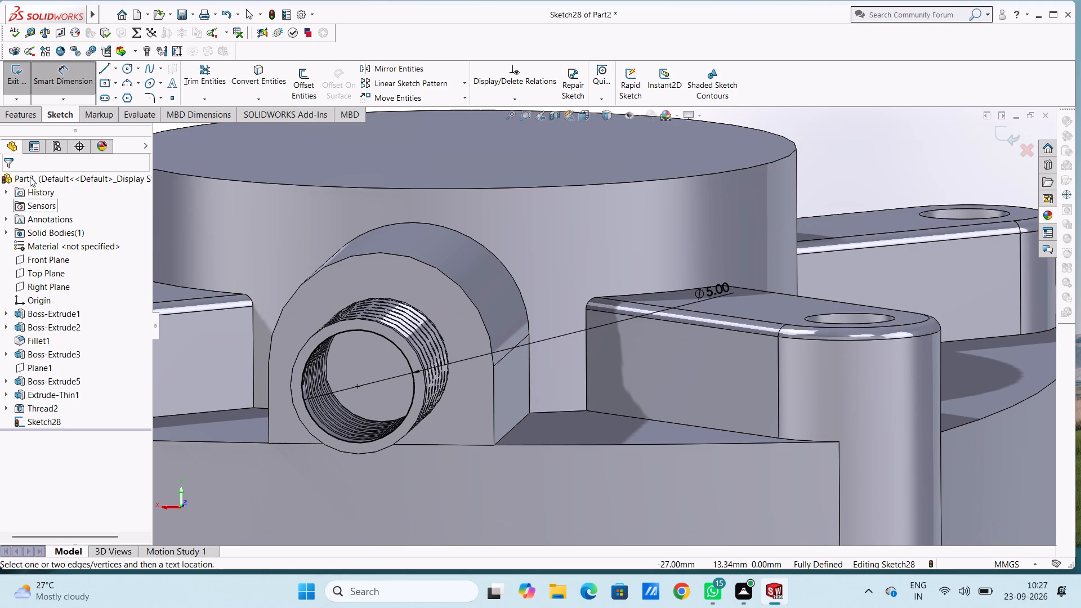
{"action": "left_click", "coordinate": [23, 119]}
{"action": "left_click", "coordinate": [24, 82]}
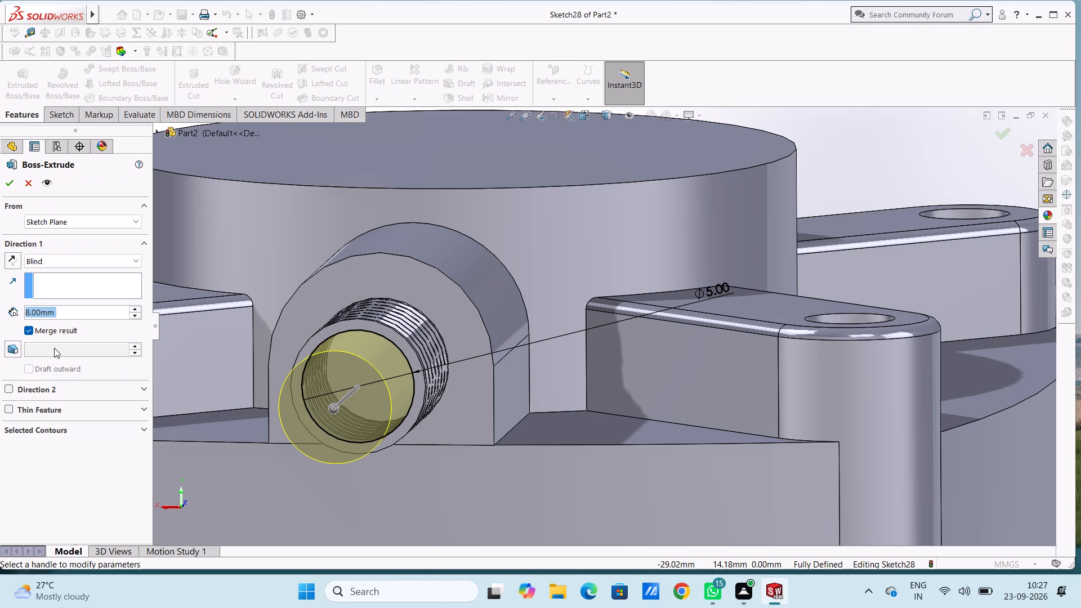
{"action": "left_click", "coordinate": [10, 410]}
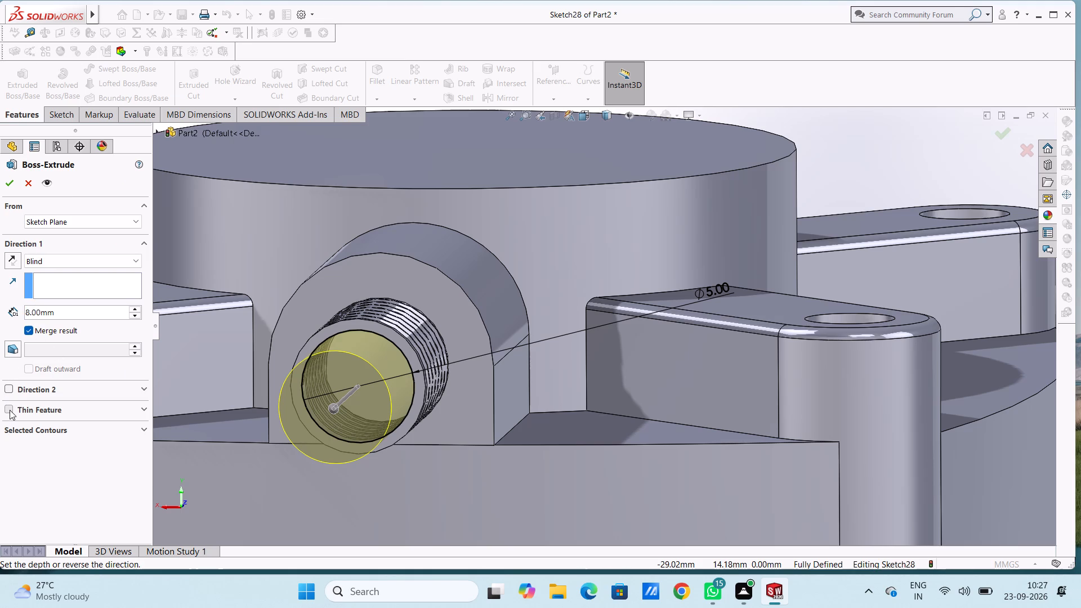
{"action": "left_click", "coordinate": [11, 427]}
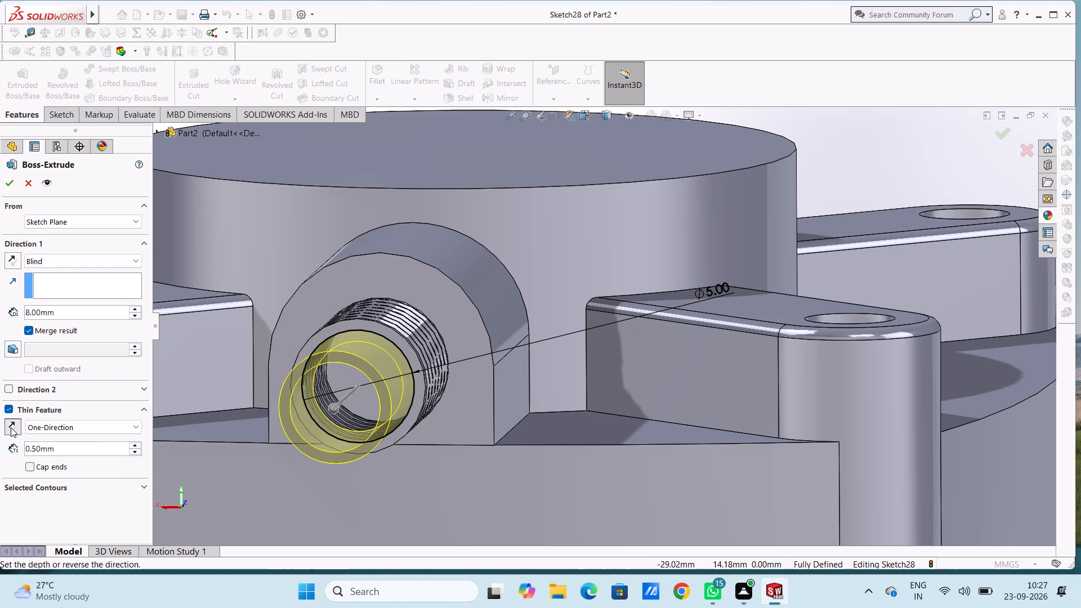
{"action": "double_click", "coordinate": [56, 450]}
{"action": "type", "text": "0.1"}
{"action": "key", "text": "Return"}
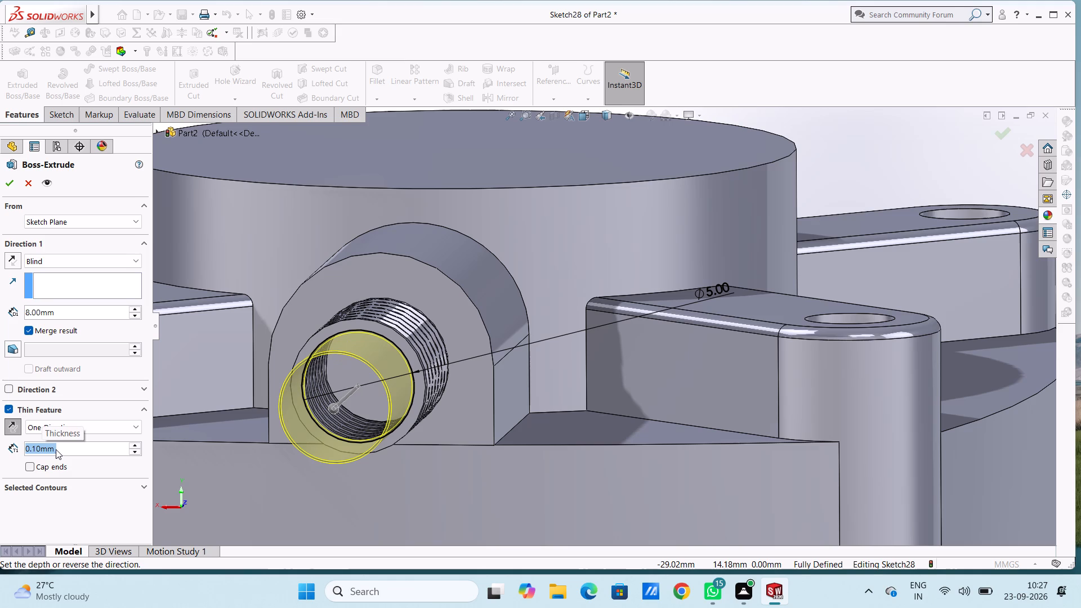
{"action": "left_click", "coordinate": [14, 259]}
{"action": "left_click", "coordinate": [11, 183]}
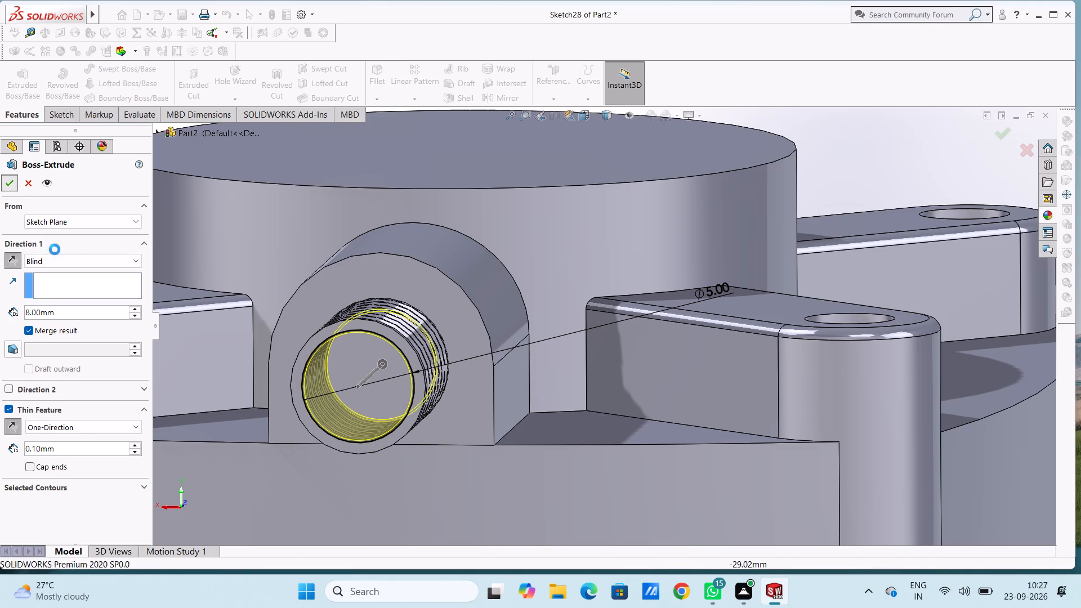
Clear the selection and examine the tube's lined bore and outer thread up close.
{"action": "scroll", "coordinate": [216, 448], "scroll_direction": "up", "scroll_amount": 3}
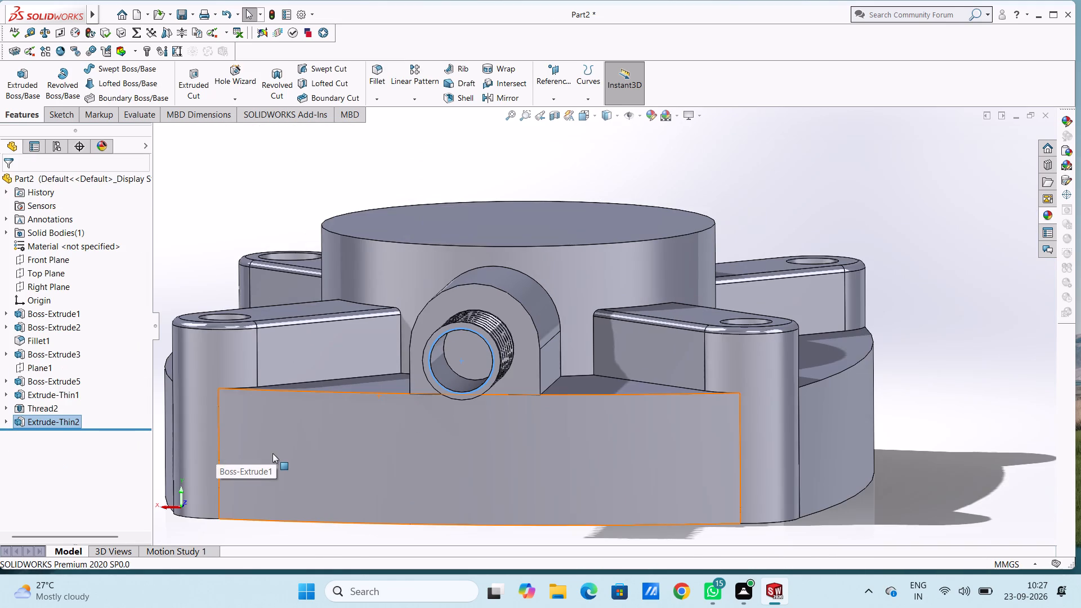
{"action": "middle_click_drag", "start_coordinate": [274, 454], "coordinate": [262, 478]}
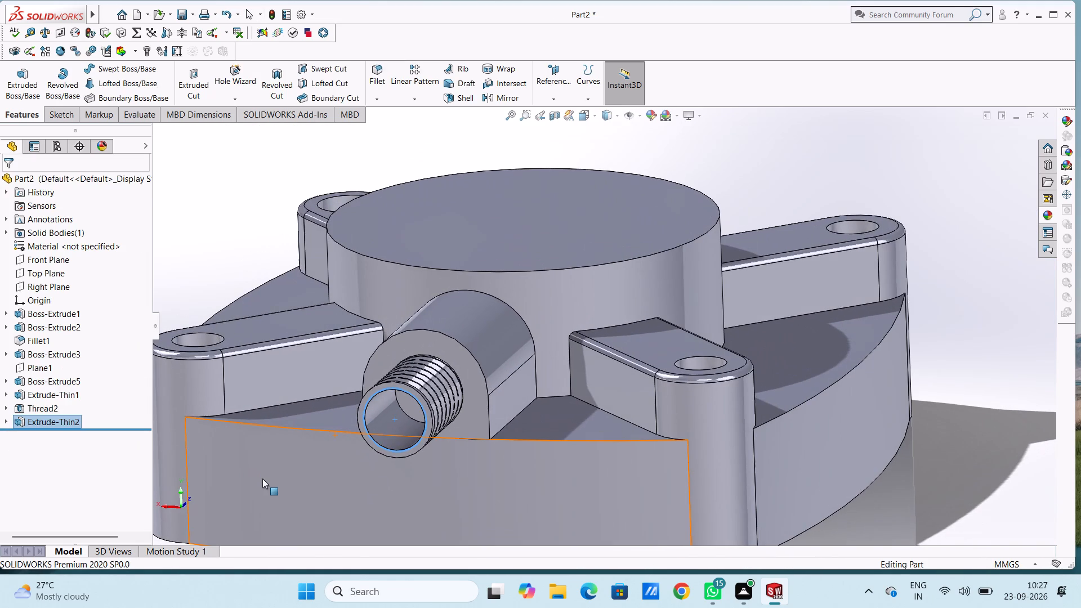
{"action": "key", "text": "Escape"}
{"action": "key", "text": "Escape"}
{"action": "key", "text": "Escape"}
{"action": "scroll", "coordinate": [262, 479], "scroll_direction": "up", "scroll_amount": 3}
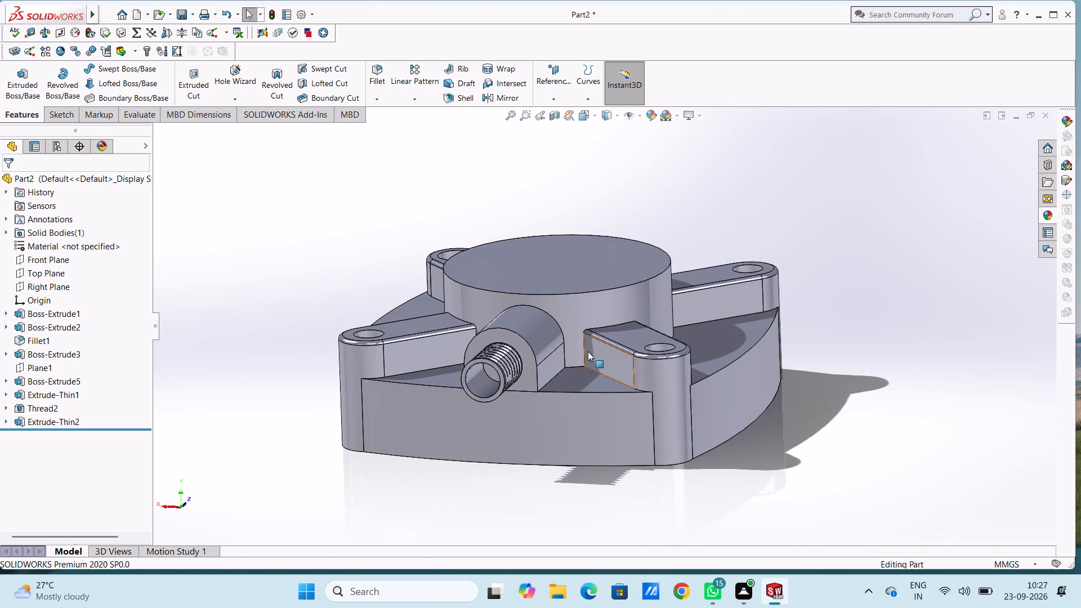
{"action": "middle_click_drag", "start_coordinate": [596, 369], "coordinate": [577, 396]}
{"action": "scroll", "coordinate": [458, 433], "scroll_direction": "down", "scroll_amount": 6}
{"action": "scroll", "coordinate": [495, 336], "scroll_direction": "down", "scroll_amount": 4}
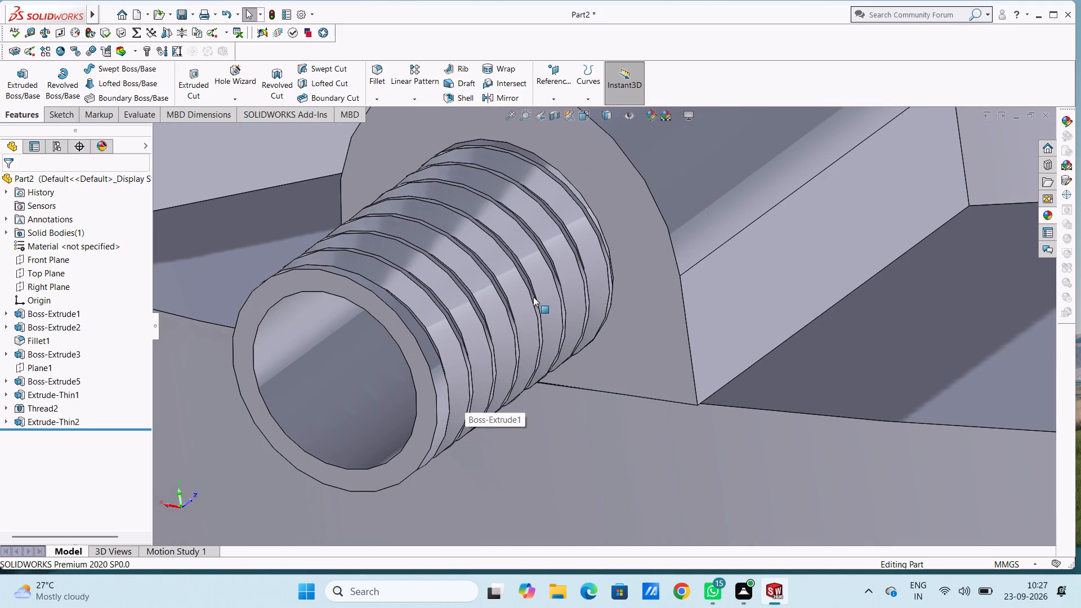
{"action": "scroll", "coordinate": [533, 297], "scroll_direction": "up", "scroll_amount": 8}
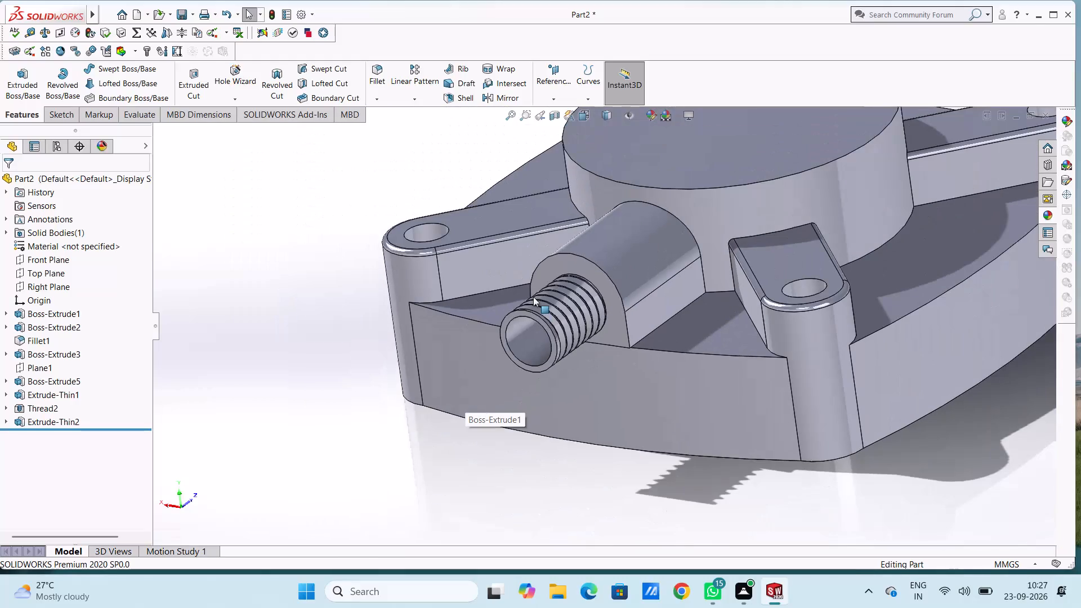
{"action": "scroll", "coordinate": [396, 309], "scroll_direction": "up", "scroll_amount": 3}
Examine the complete part from several sides, including the tube's thread profile and the top face.
{"action": "middle_click_drag", "start_coordinate": [400, 319], "coordinate": [428, 356]}
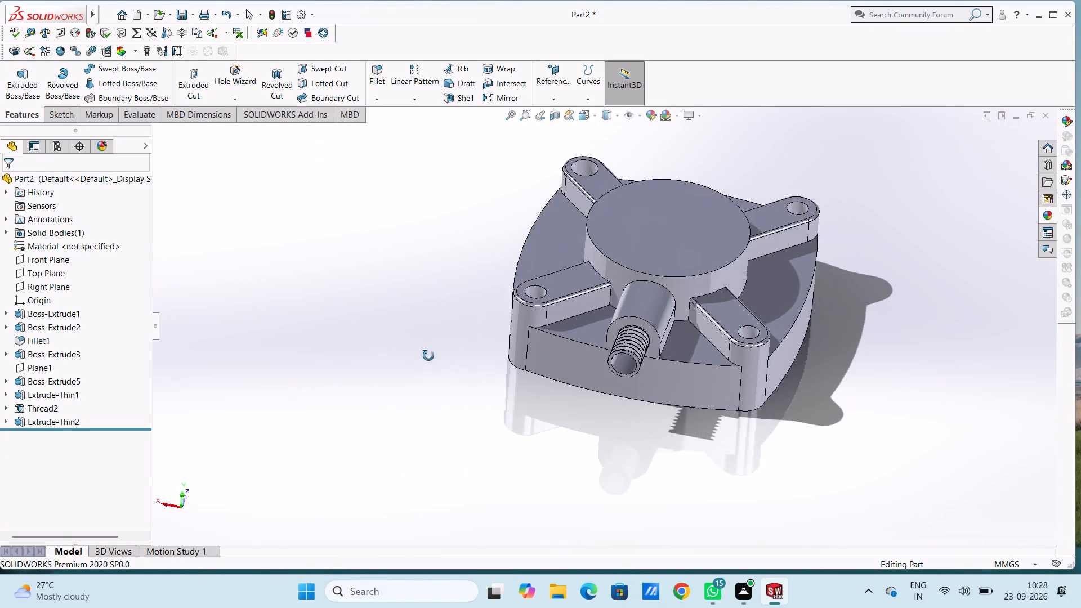
{"action": "middle_click_drag", "start_coordinate": [428, 356], "coordinate": [501, 430]}
{"action": "middle_click_drag", "start_coordinate": [476, 384], "coordinate": [481, 401]}
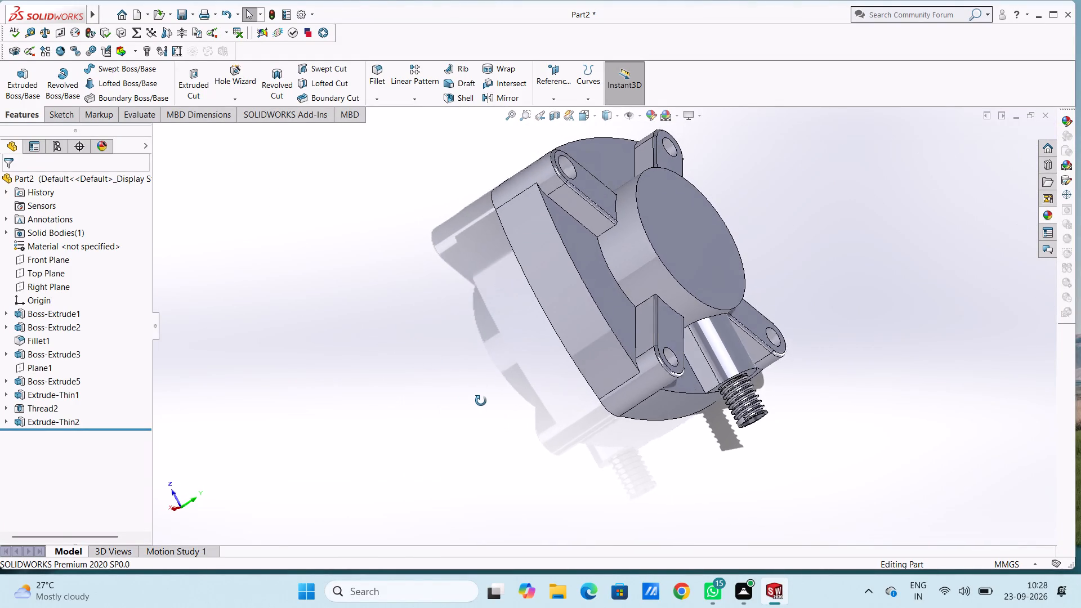
{"action": "middle_click_drag", "start_coordinate": [481, 401], "coordinate": [483, 411]}
{"action": "scroll", "coordinate": [740, 462], "scroll_direction": "down", "scroll_amount": 6}
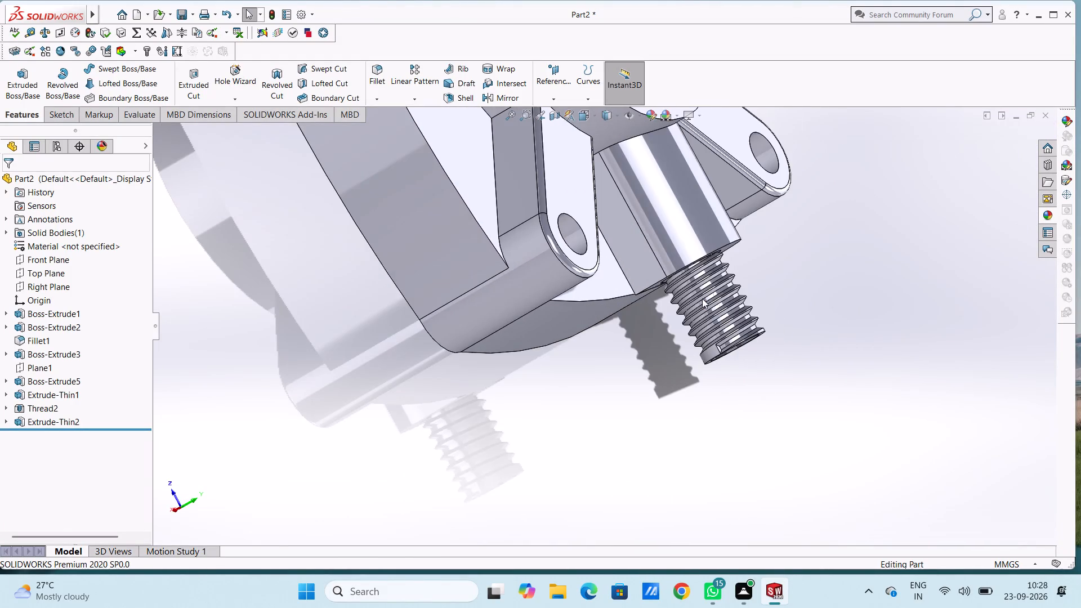
{"action": "scroll", "coordinate": [701, 294], "scroll_direction": "down", "scroll_amount": 5}
{"action": "scroll", "coordinate": [724, 295], "scroll_direction": "up", "scroll_amount": 10}
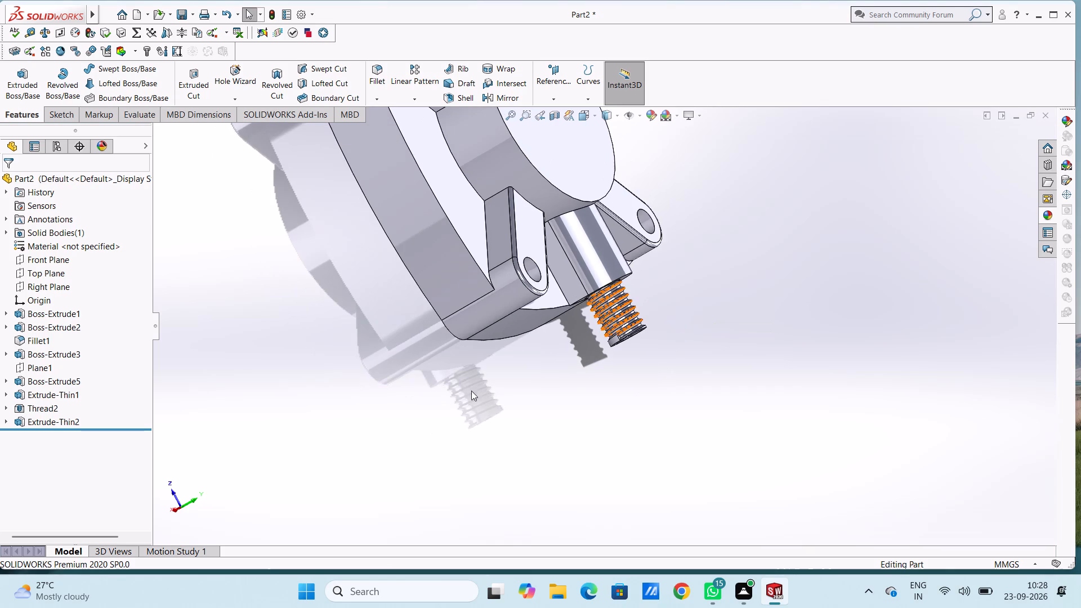
{"action": "left_click", "coordinate": [468, 394]}
{"action": "scroll", "coordinate": [467, 394], "scroll_direction": "up", "scroll_amount": 3}
{"action": "middle_click_drag", "start_coordinate": [440, 345], "coordinate": [361, 266]}
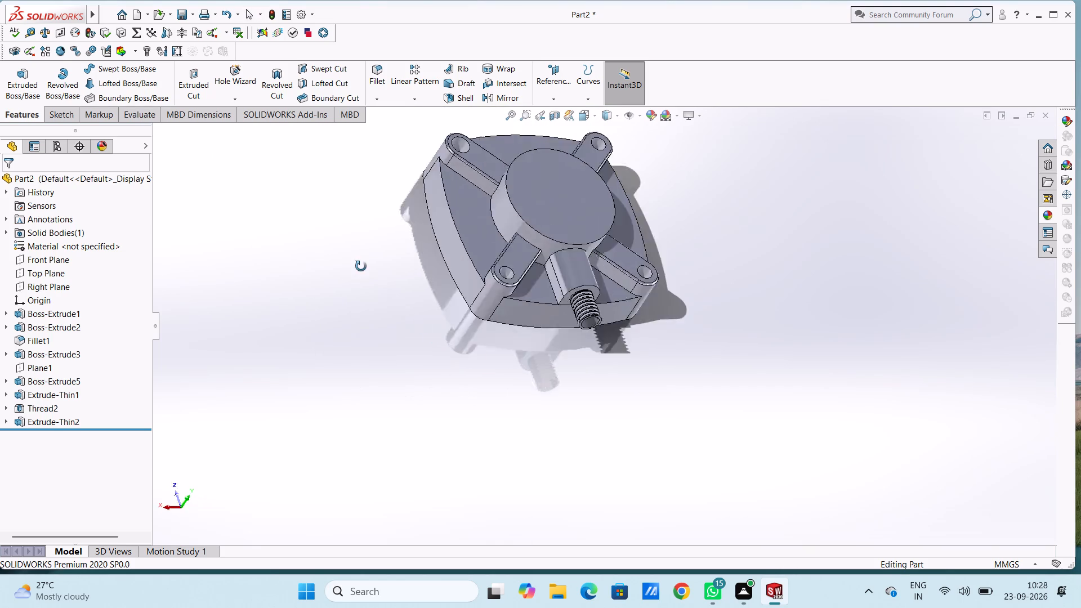
{"action": "middle_click_drag", "start_coordinate": [361, 266], "coordinate": [378, 314]}
{"action": "key", "text": "ctrl+5"}
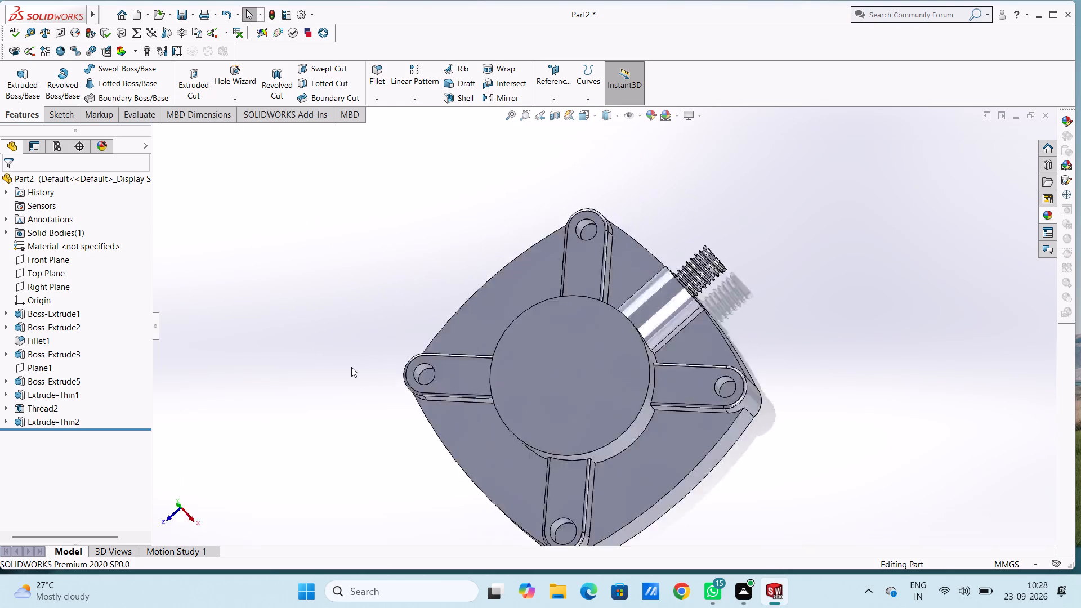
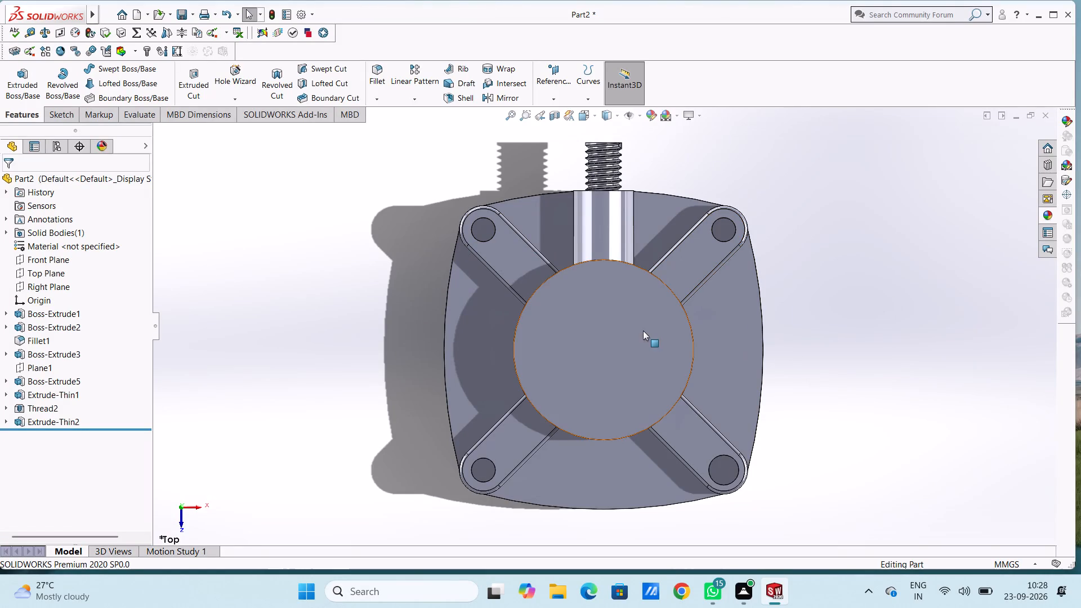
Sketch a hexagon about 19.7 mm across flats on the central boss's top face, centred on the boss with a vertex pointing straight down.
{"action": "left_click", "coordinate": [575, 346]}
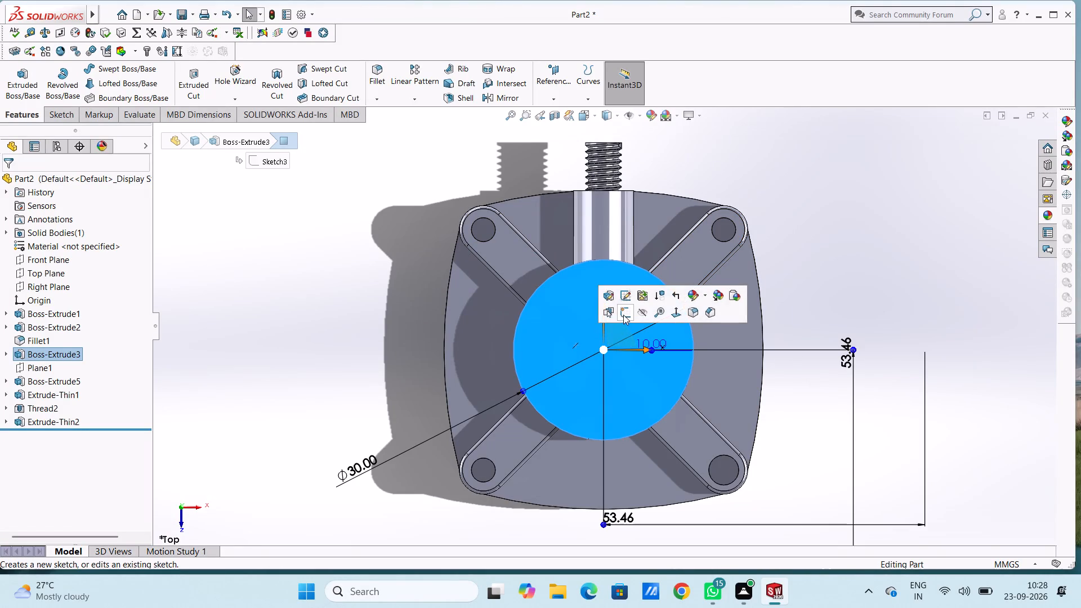
{"action": "left_click", "coordinate": [623, 315]}
{"action": "left_click", "coordinate": [359, 313]}
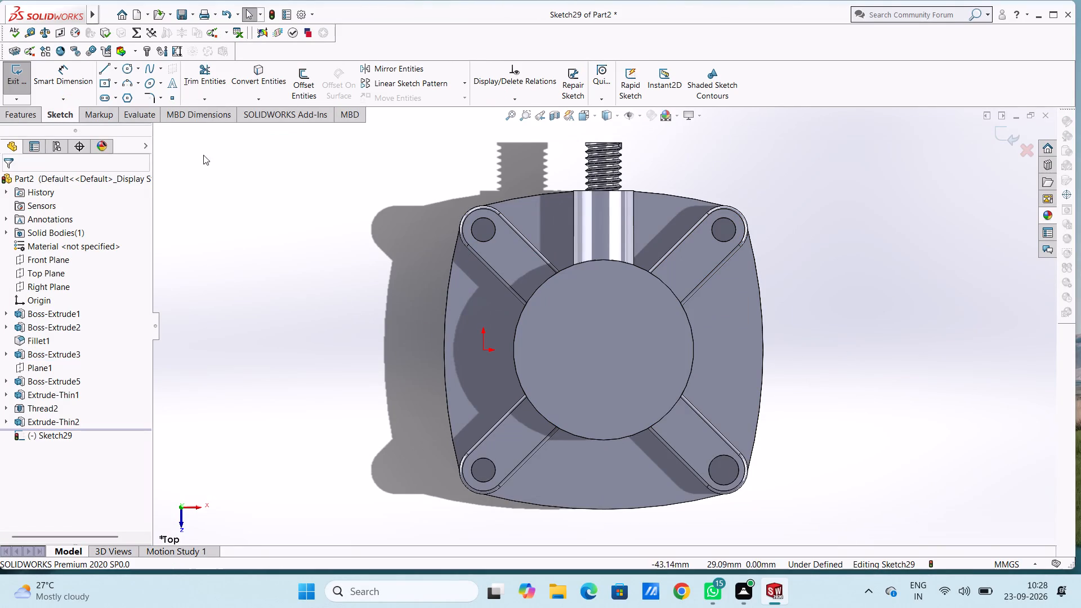
{"action": "left_click", "coordinate": [126, 100]}
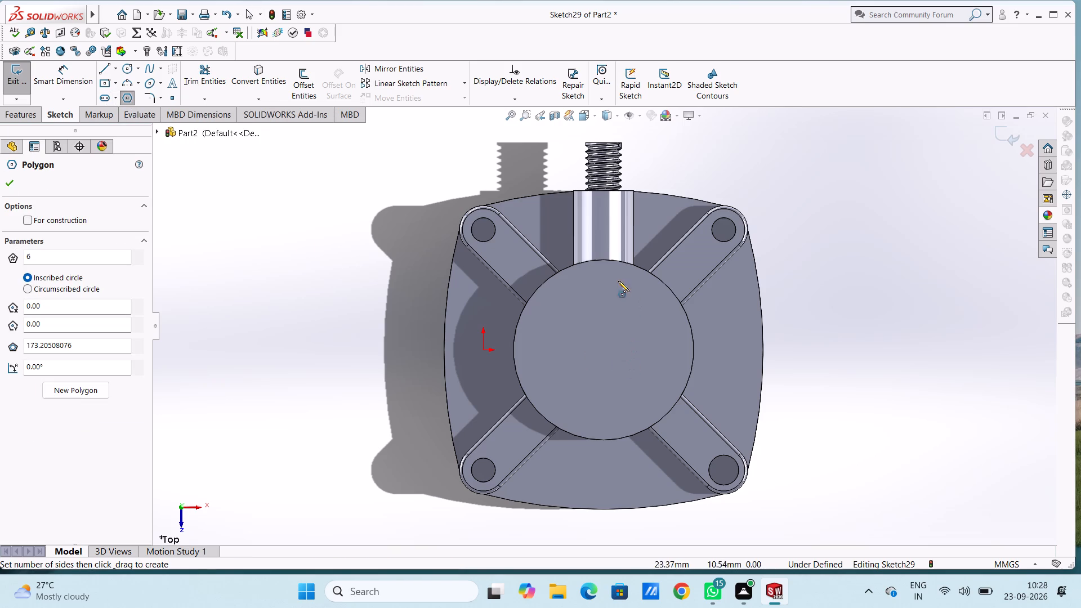
{"action": "left_click", "coordinate": [604, 350]}
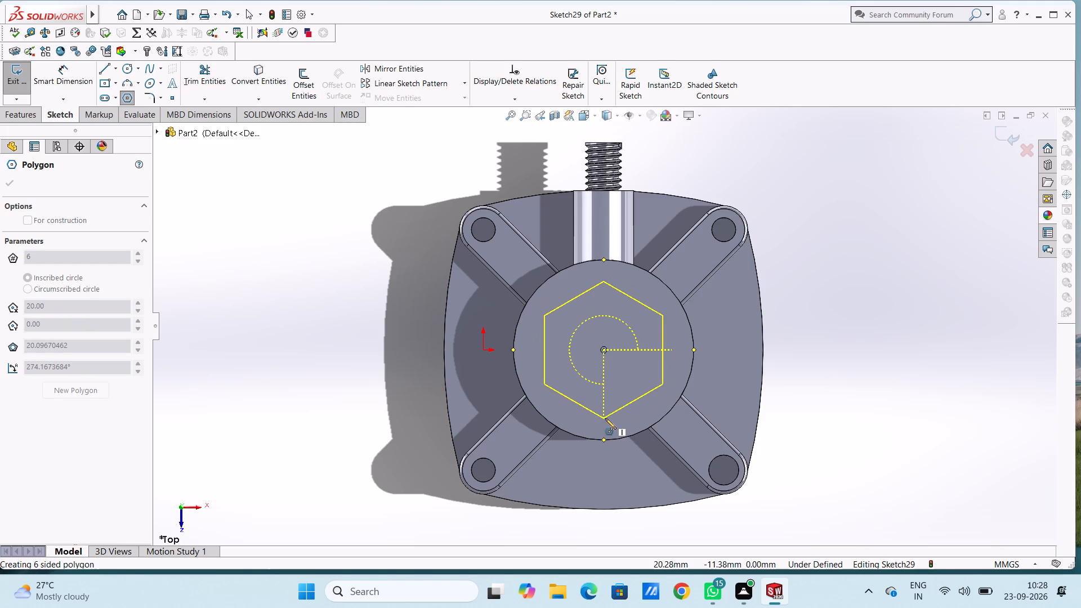
{"action": "left_click", "coordinate": [605, 418]}
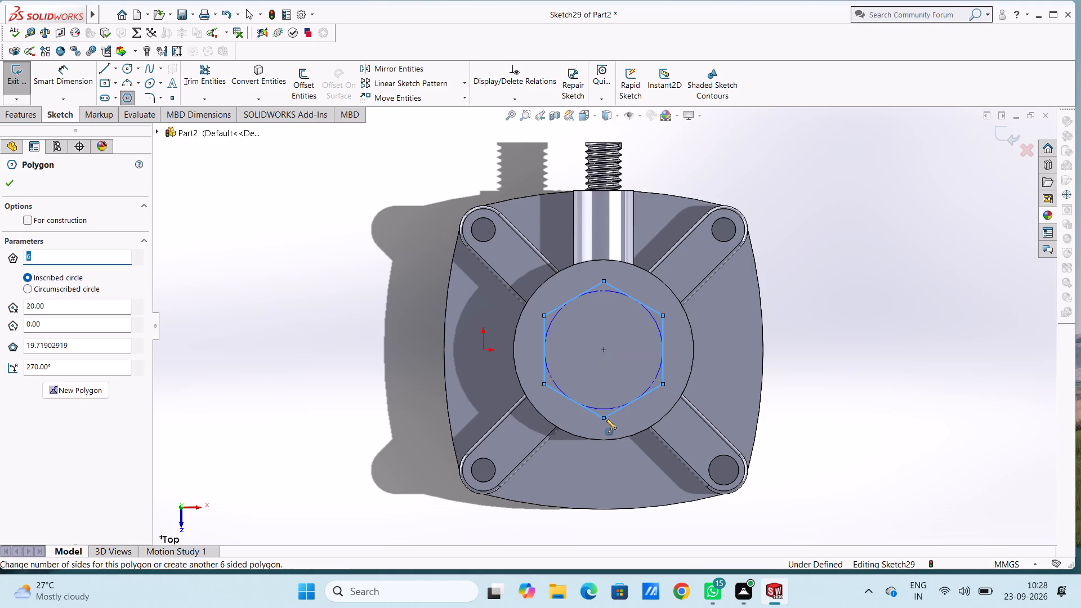
{"action": "key", "text": "Escape"}
{"action": "key", "text": "Escape"}
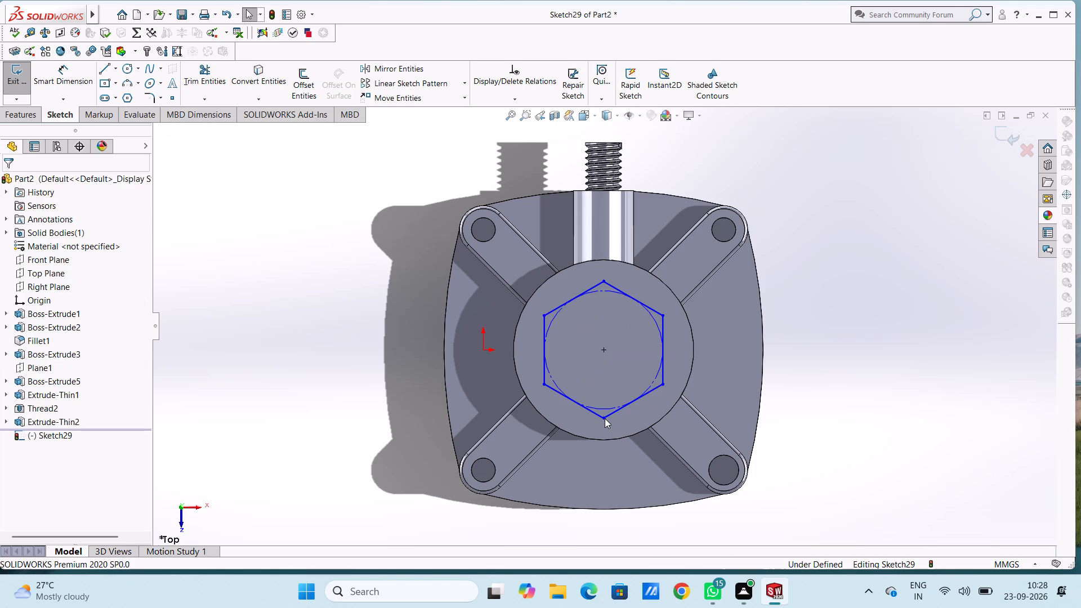
Dimension the distance between two opposite sides of the hexagon as 20 mm.
{"action": "left_click", "coordinate": [68, 73]}
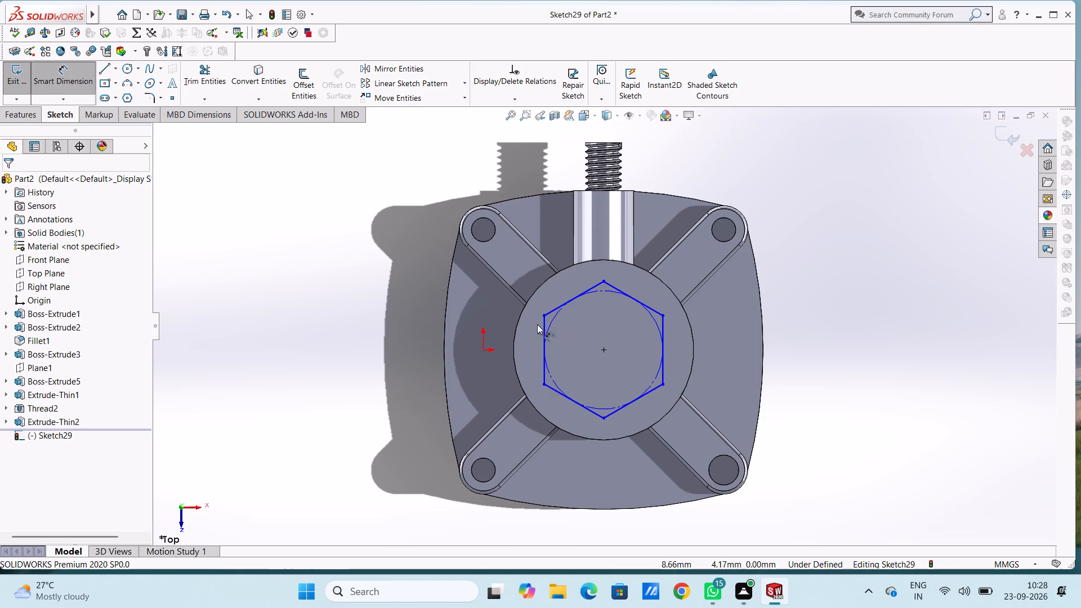
{"action": "left_click", "coordinate": [552, 312]}
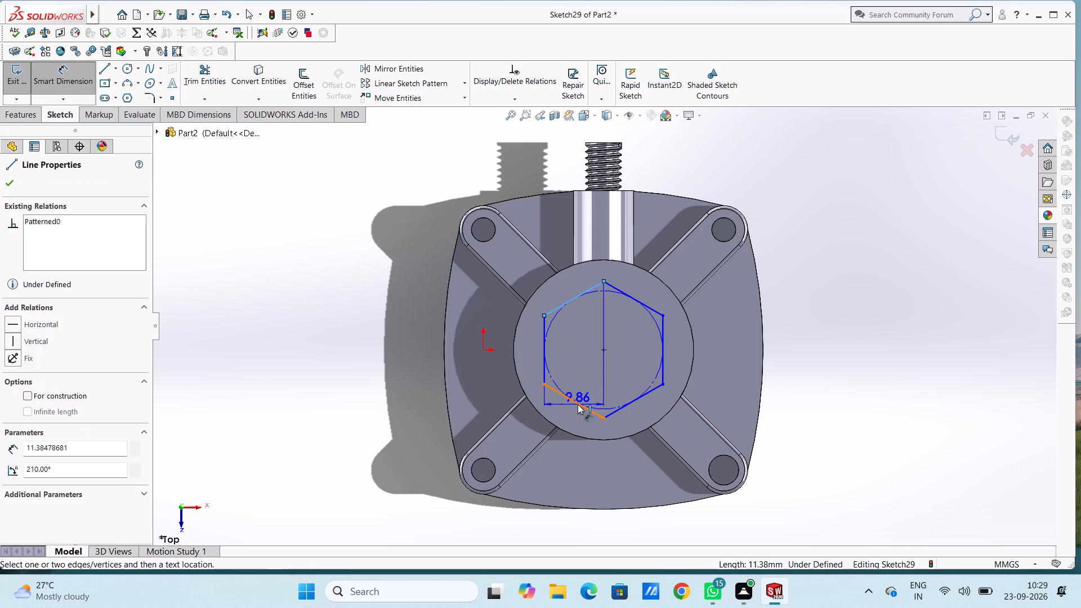
{"action": "left_click", "coordinate": [612, 414]}
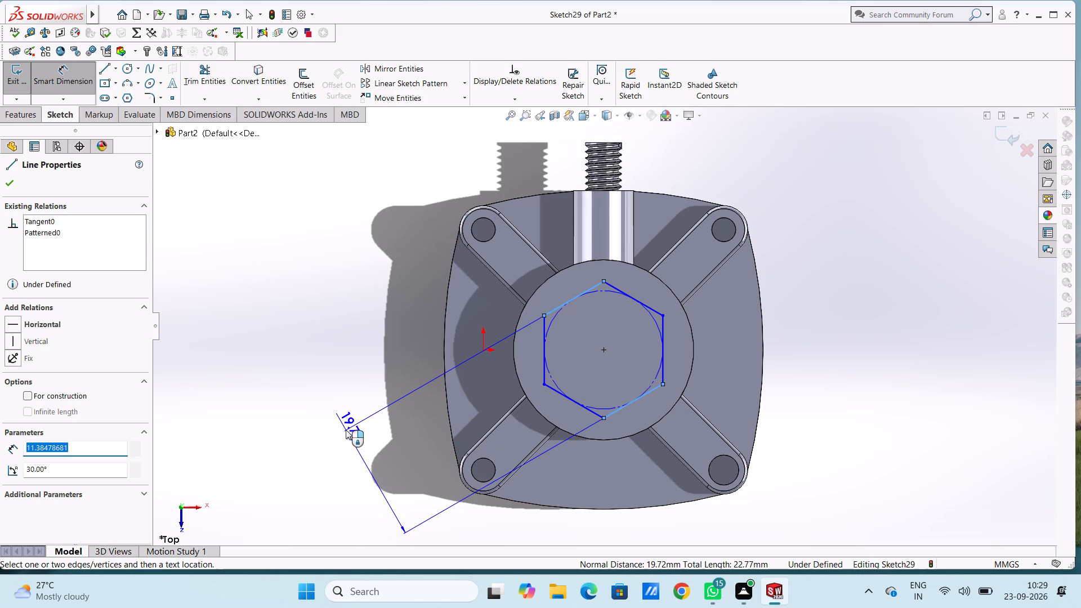
{"action": "left_click", "coordinate": [346, 430]}
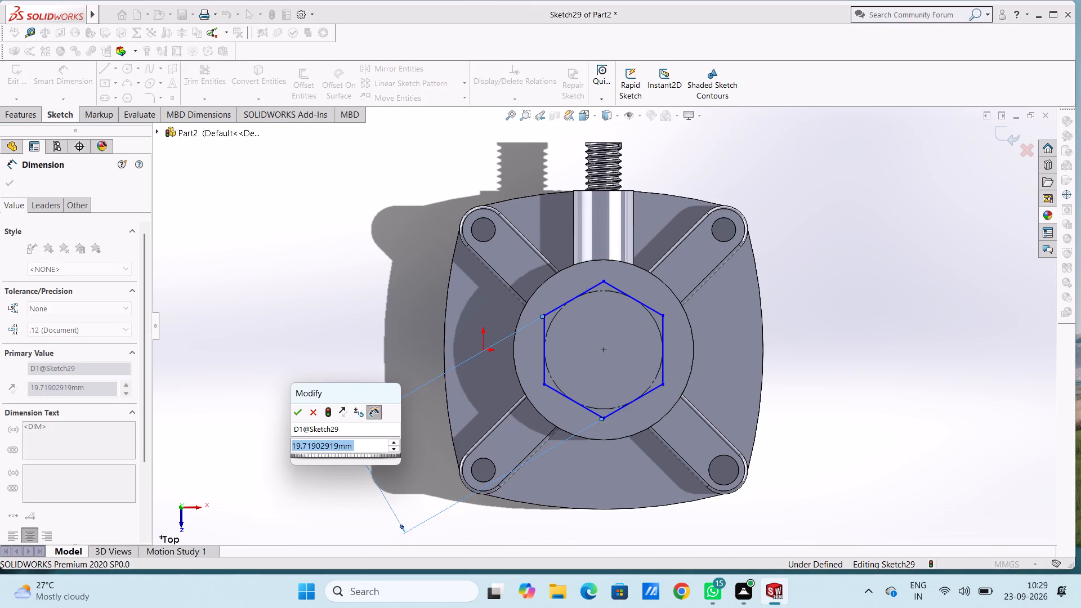
{"action": "type", "text": "20"}
{"action": "key", "text": "Return"}
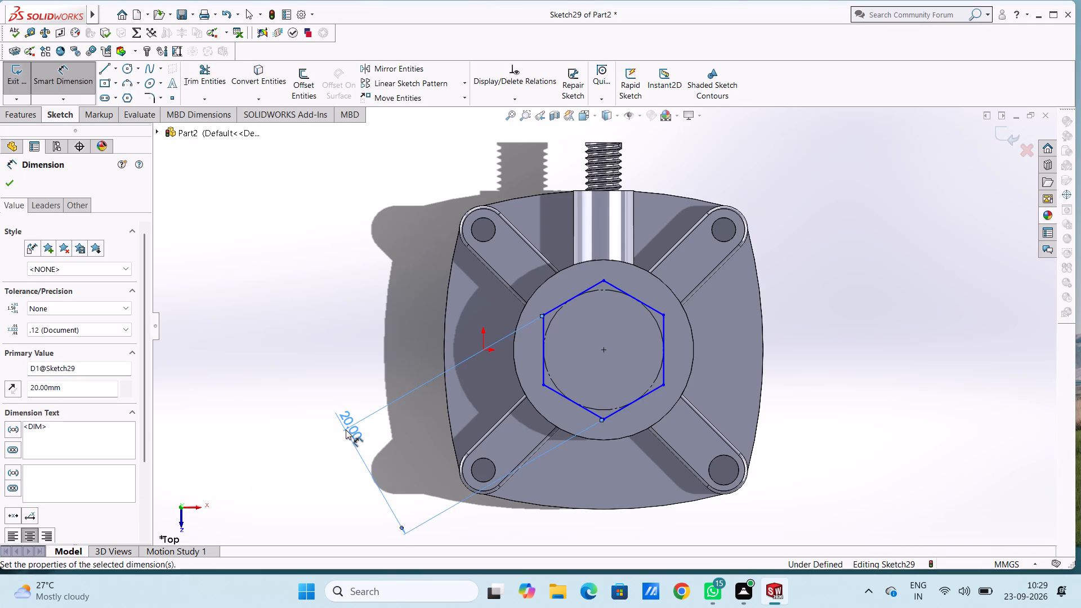
{"action": "left_click", "coordinate": [323, 341]}
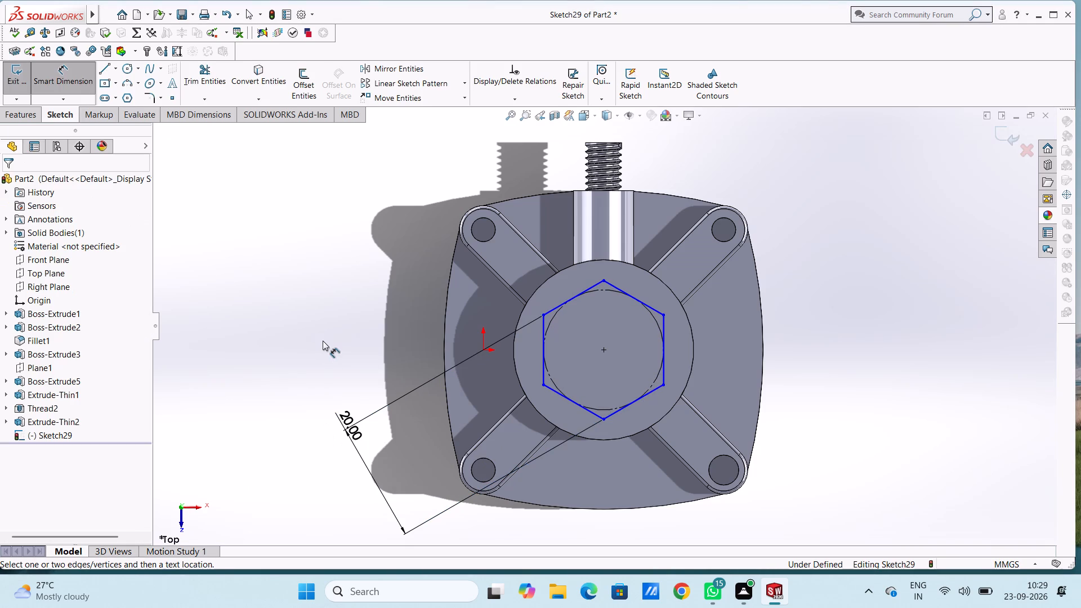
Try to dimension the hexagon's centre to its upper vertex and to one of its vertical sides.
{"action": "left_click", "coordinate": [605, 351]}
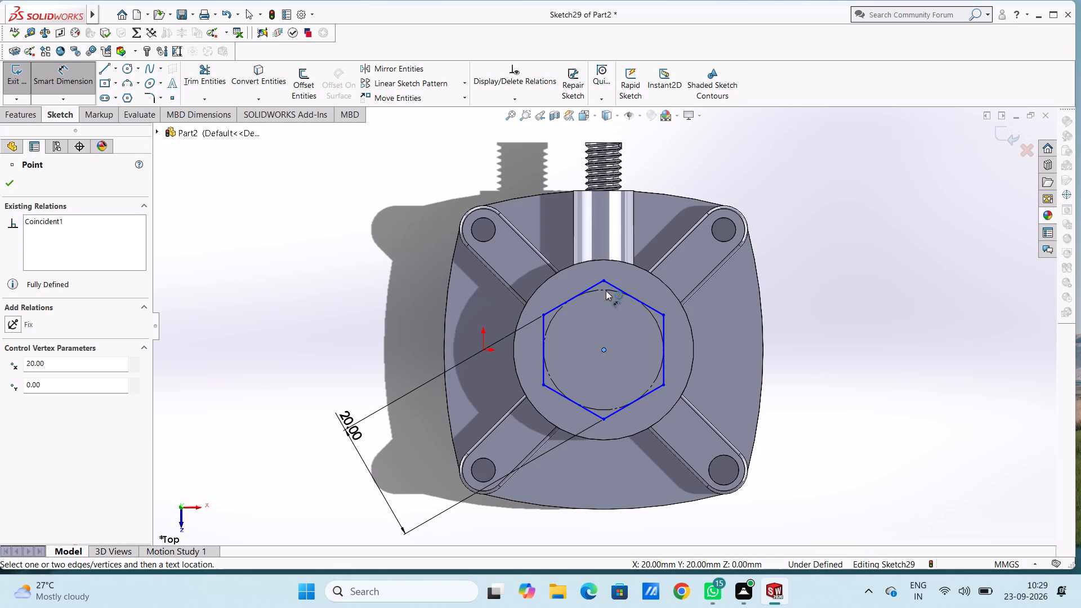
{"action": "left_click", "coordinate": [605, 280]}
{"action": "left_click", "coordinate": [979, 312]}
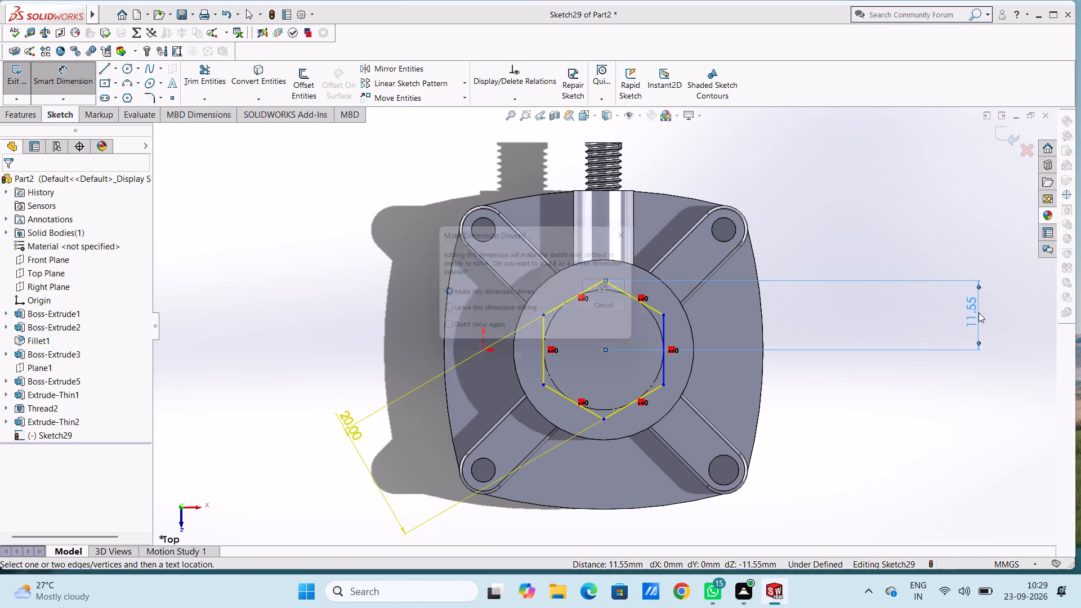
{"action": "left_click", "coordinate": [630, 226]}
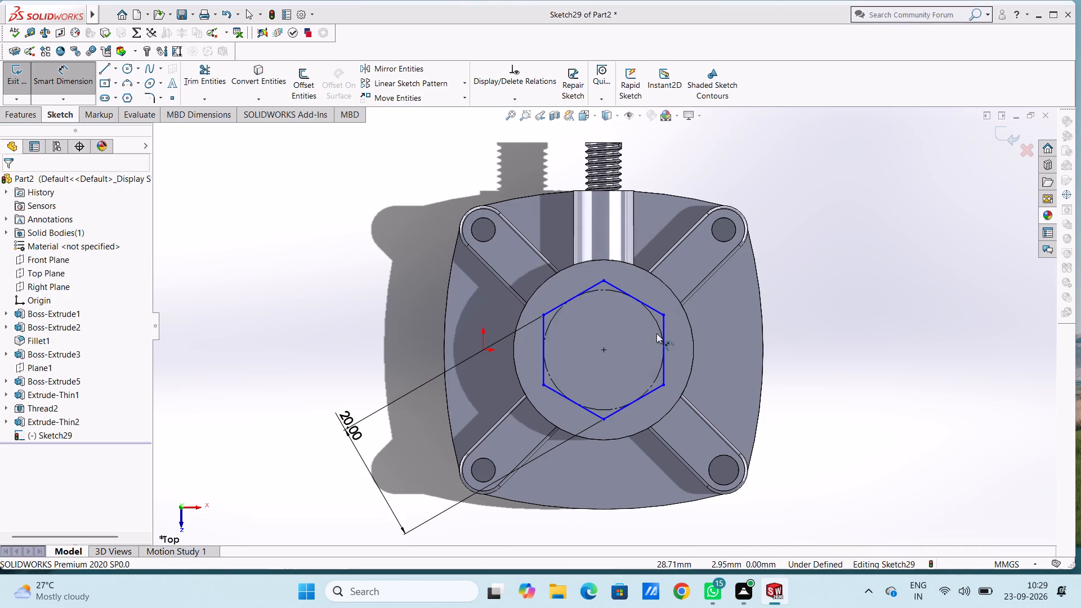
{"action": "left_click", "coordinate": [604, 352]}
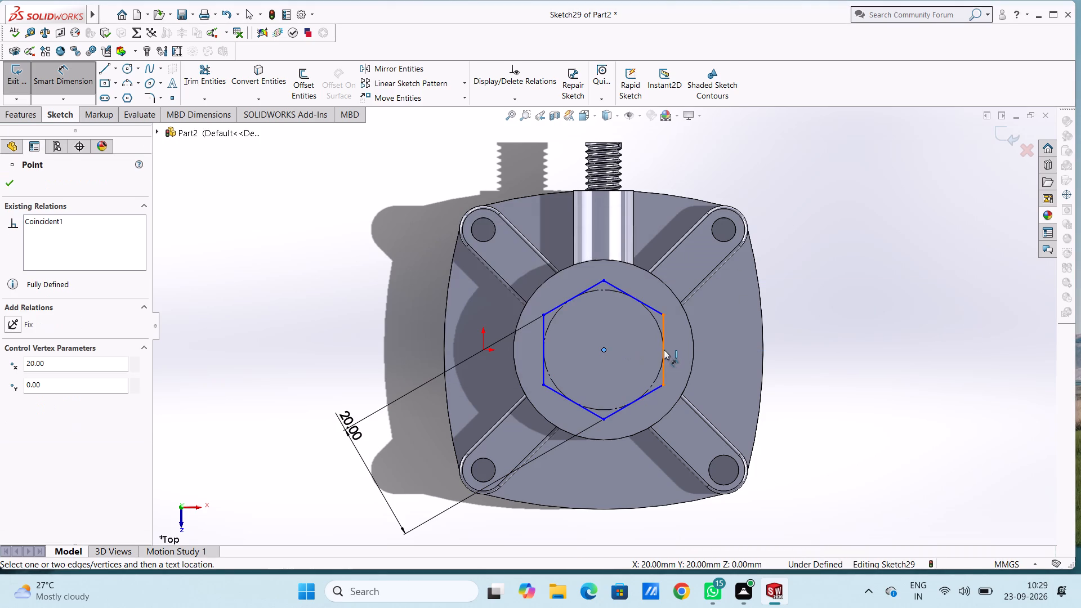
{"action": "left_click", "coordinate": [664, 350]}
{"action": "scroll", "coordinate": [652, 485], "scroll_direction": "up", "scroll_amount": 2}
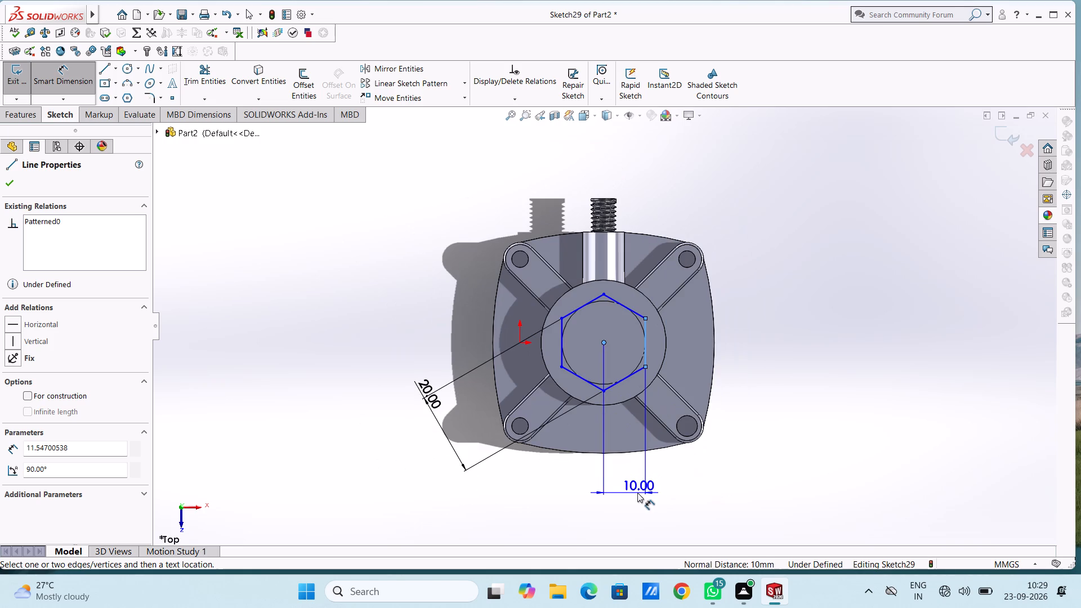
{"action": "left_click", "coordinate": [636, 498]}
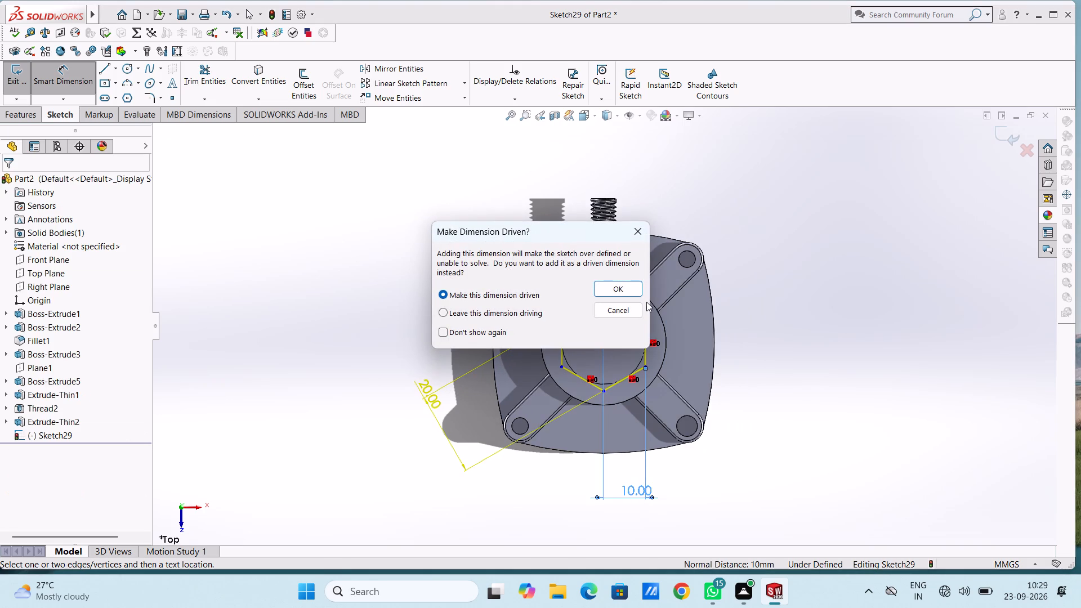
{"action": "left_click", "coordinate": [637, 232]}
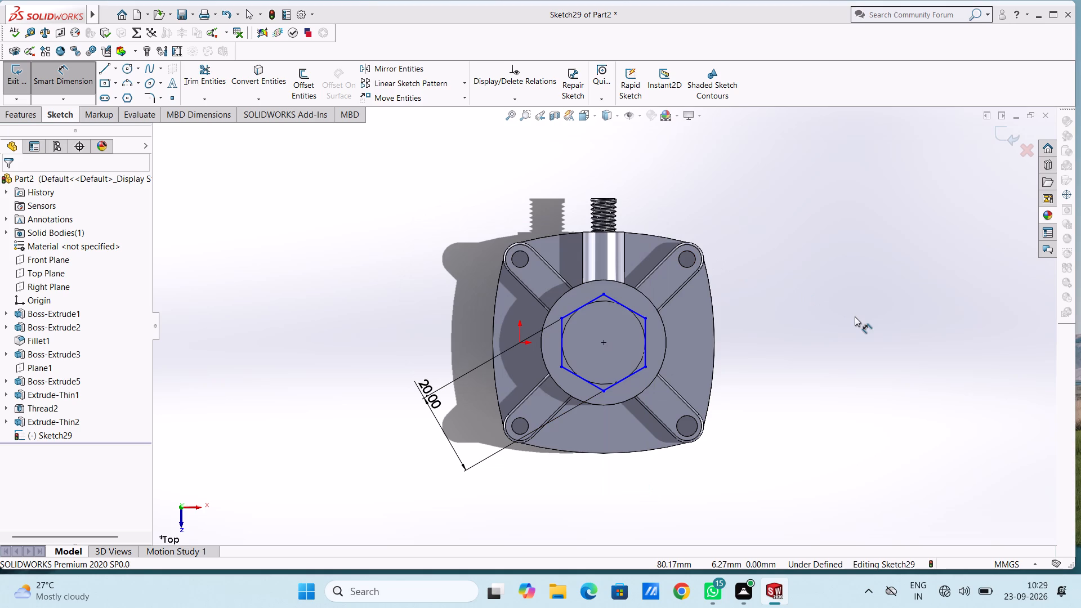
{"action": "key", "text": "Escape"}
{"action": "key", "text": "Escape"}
Extrude the hexagon 15 mm blind outward from the central boss, merged with the body.
{"action": "middle_click_drag", "start_coordinate": [851, 319], "coordinate": [809, 328]}
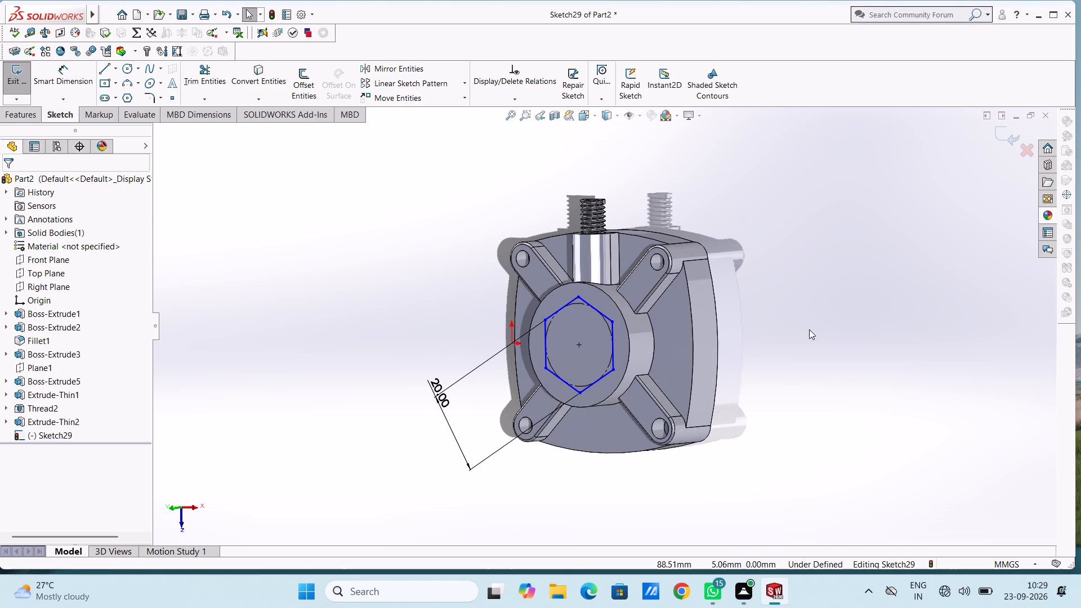
{"action": "left_click", "coordinate": [30, 114]}
{"action": "left_click", "coordinate": [26, 71]}
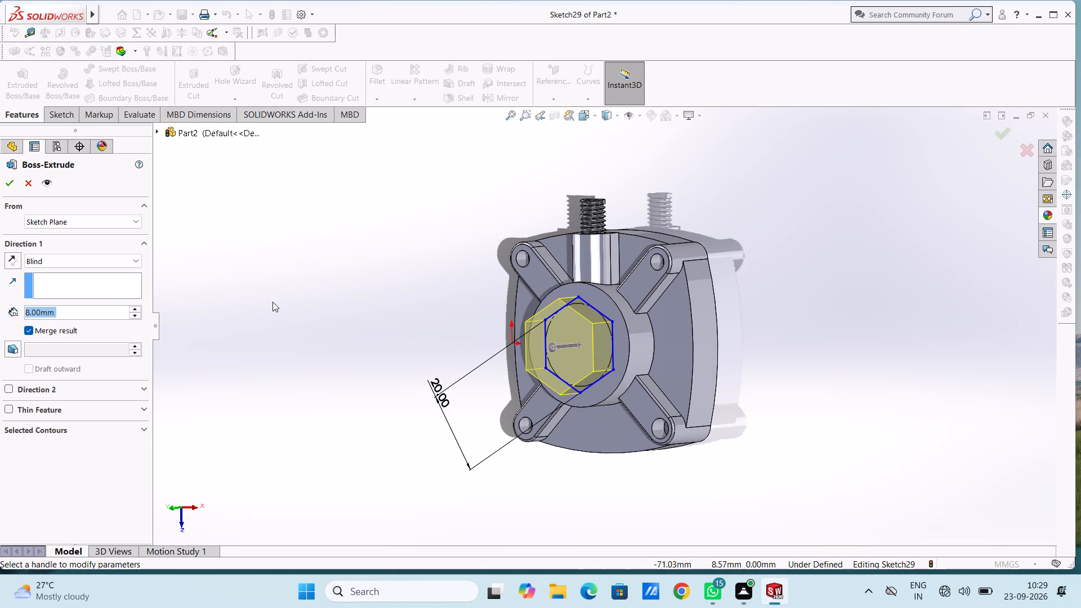
{"action": "type", "text": "15"}
{"action": "key", "text": "Return"}
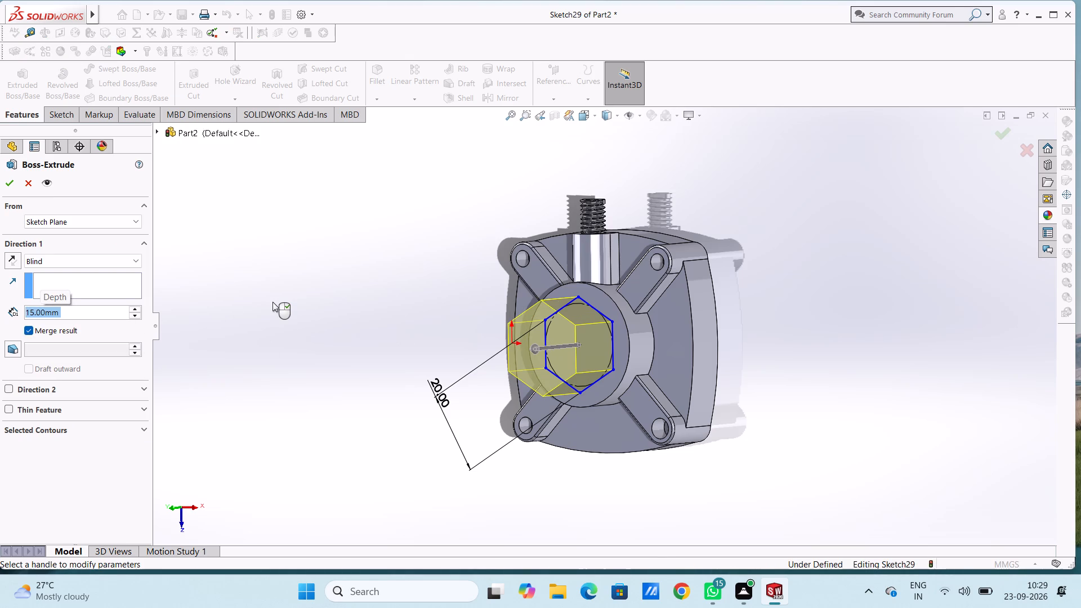
{"action": "left_click", "coordinate": [9, 185]}
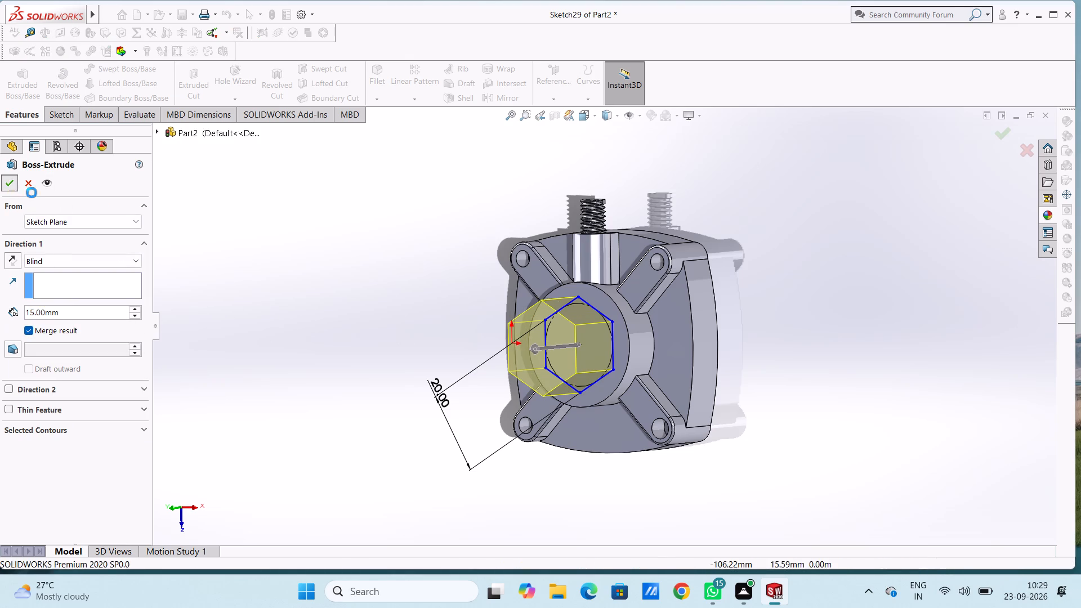
{"action": "left_click", "coordinate": [287, 222]}
Fillet the circular outer edge of the central boss's top face with a 1 mm radius.
{"action": "middle_click_drag", "start_coordinate": [291, 227], "coordinate": [307, 268]}
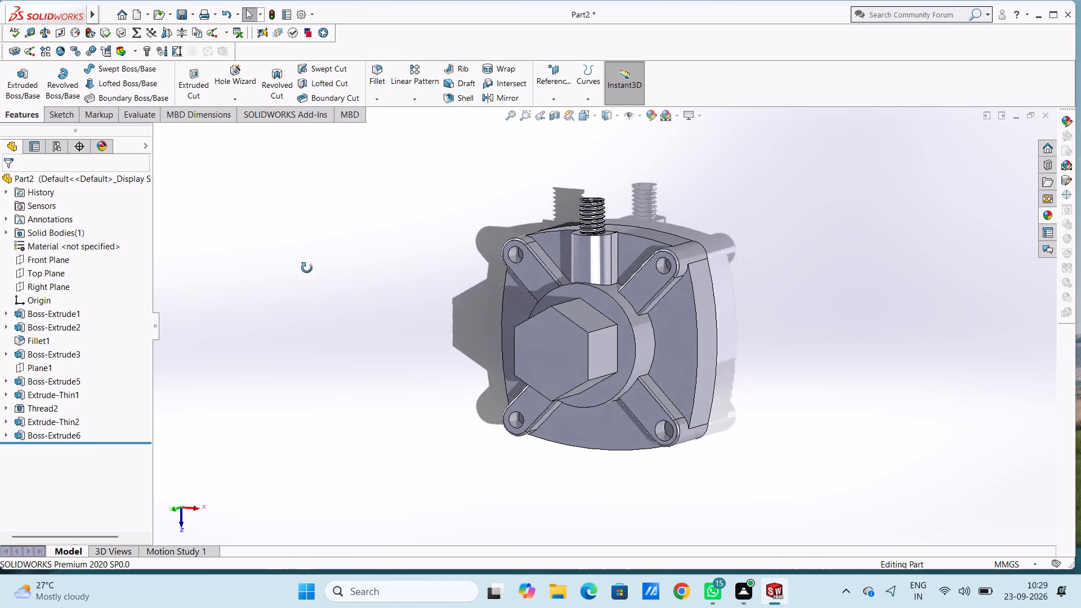
{"action": "middle_click_drag", "start_coordinate": [307, 268], "coordinate": [252, 300]}
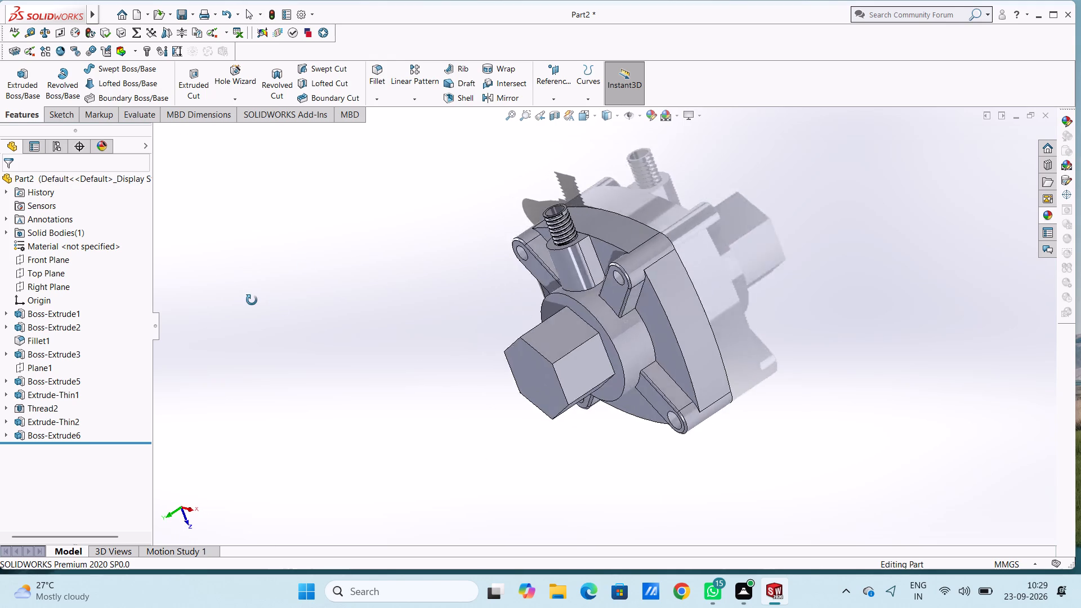
{"action": "middle_click_drag", "start_coordinate": [252, 300], "coordinate": [261, 298]}
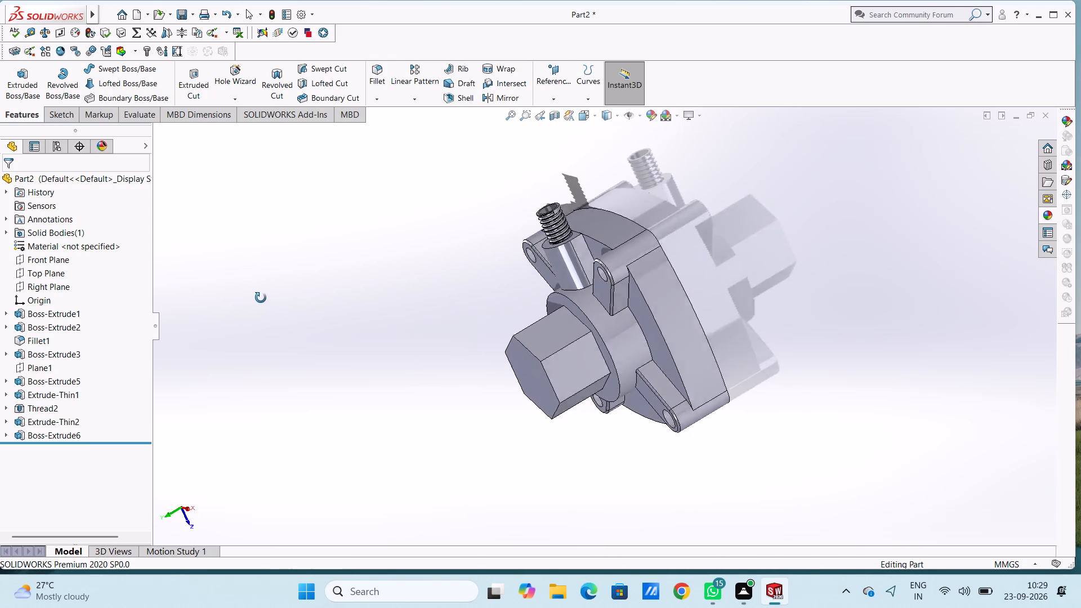
{"action": "middle_click_drag", "start_coordinate": [261, 298], "coordinate": [311, 301]}
{"action": "scroll", "coordinate": [534, 302], "scroll_direction": "down", "scroll_amount": 1}
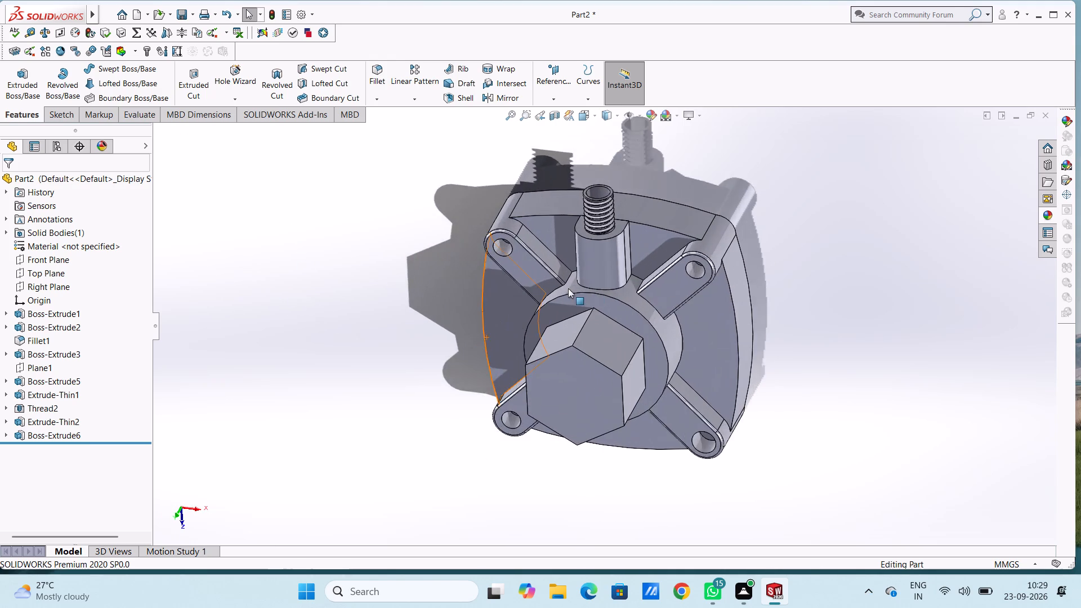
{"action": "scroll", "coordinate": [568, 288], "scroll_direction": "down", "scroll_amount": 3}
{"action": "left_click", "coordinate": [379, 74]}
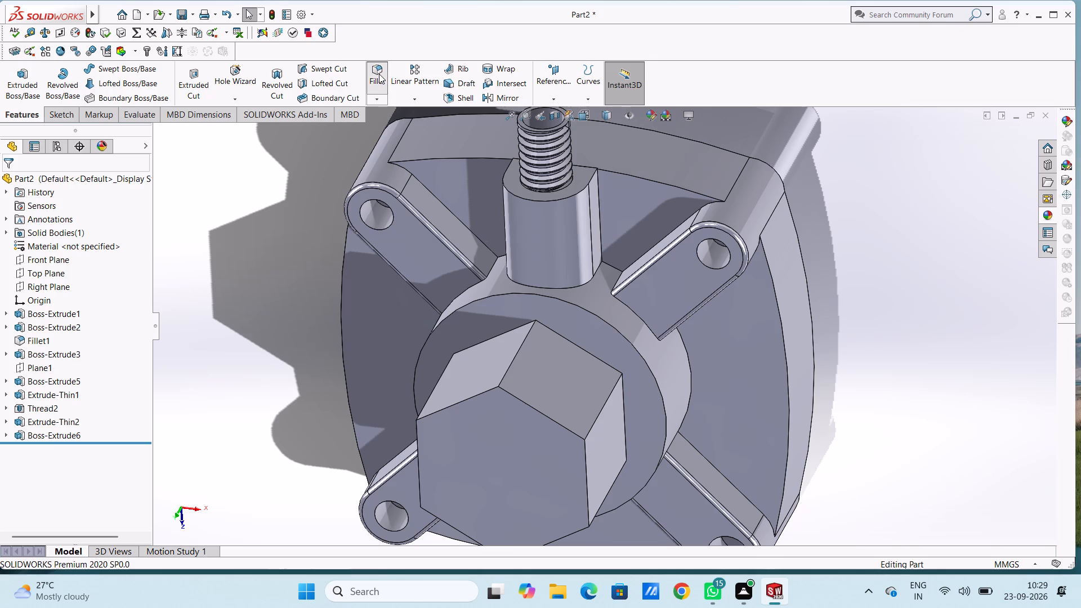
{"action": "left_click", "coordinate": [496, 294]}
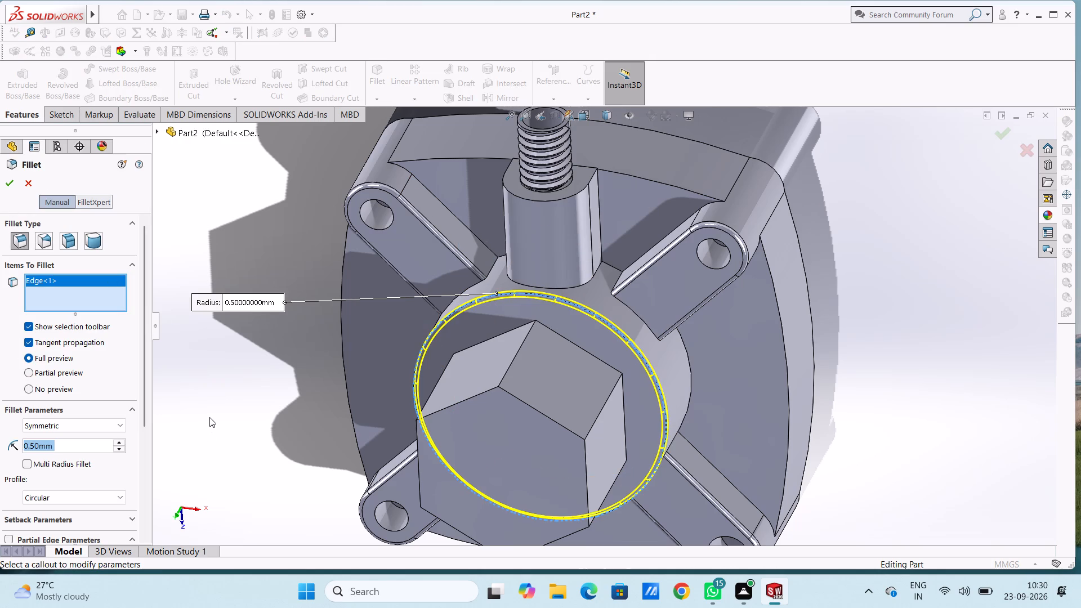
{"action": "key", "text": "1"}
{"action": "key", "text": "Return"}
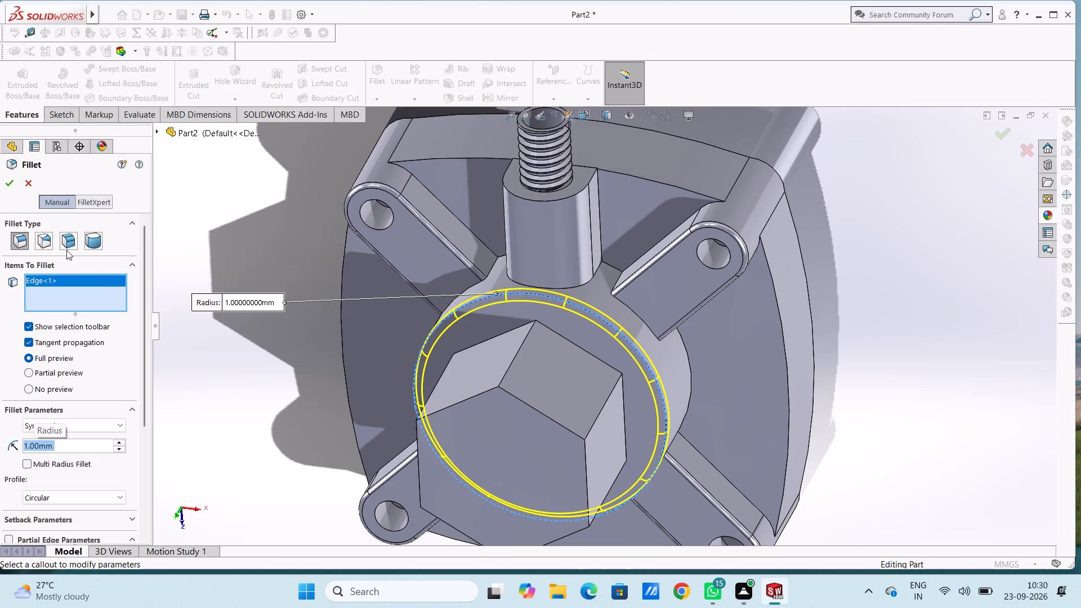
{"action": "left_click", "coordinate": [6, 182]}
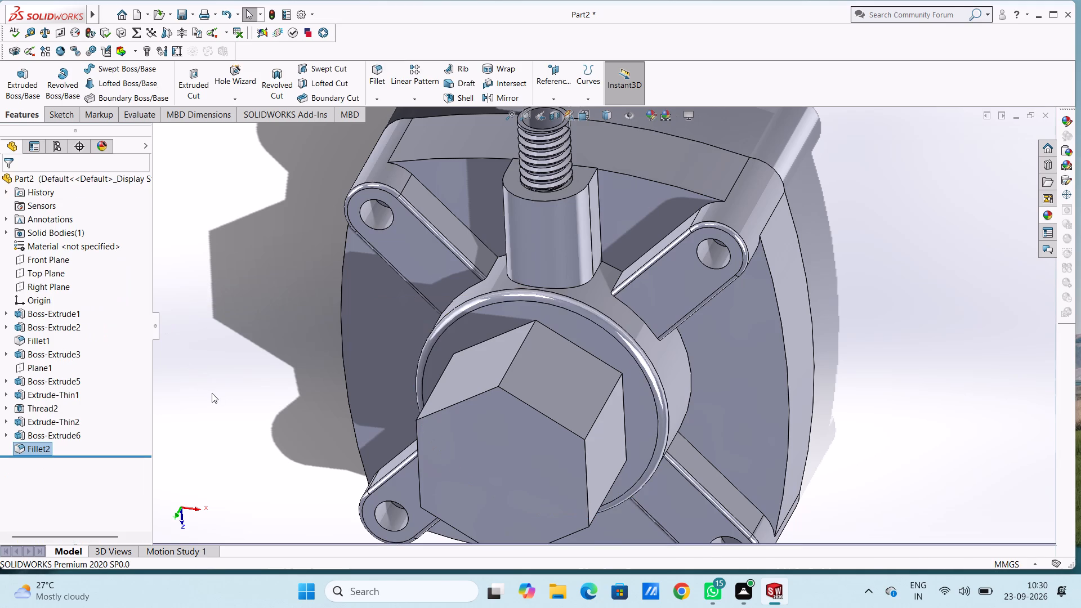
Fillet the front and right curved top edges of the base body and the rear edge segment on the tube's right with a 0.5 mm radius.
{"action": "key", "text": "ctrl+7"}
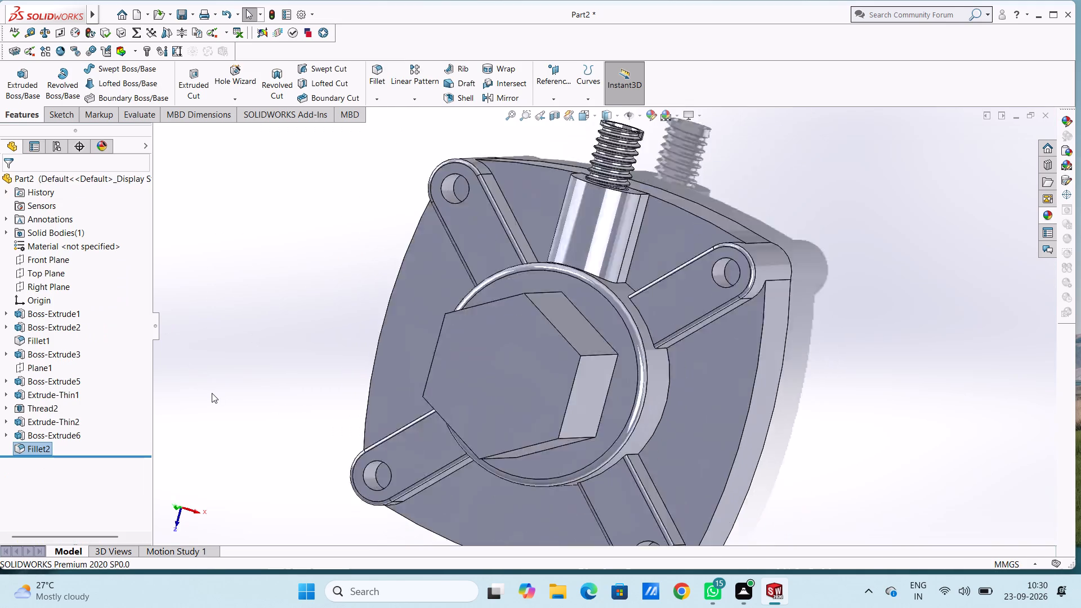
{"action": "scroll", "coordinate": [501, 424], "scroll_direction": "down", "scroll_amount": 5}
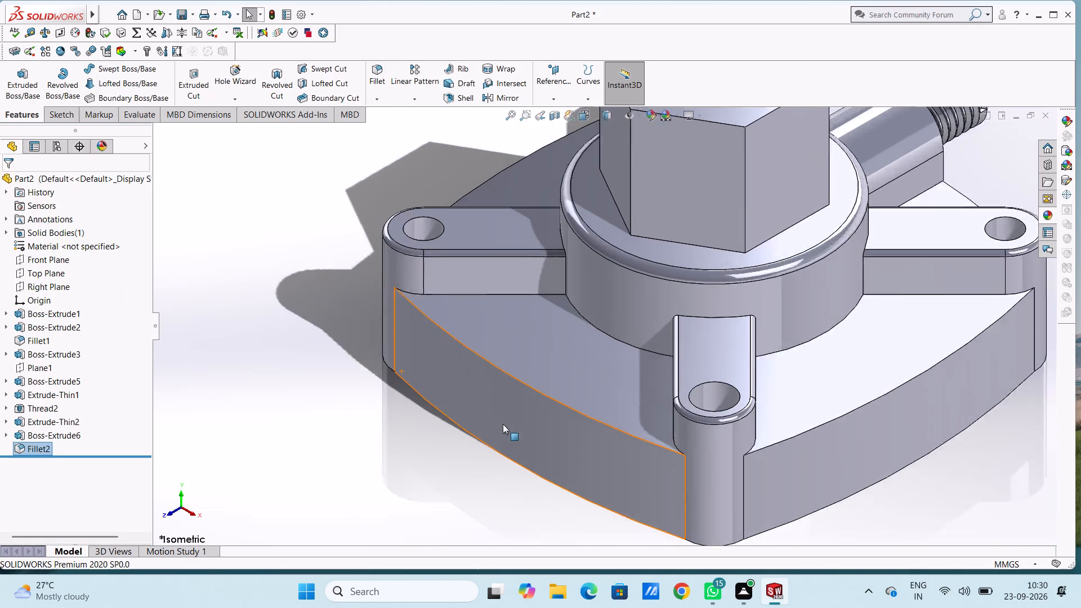
{"action": "left_click", "coordinate": [381, 73]}
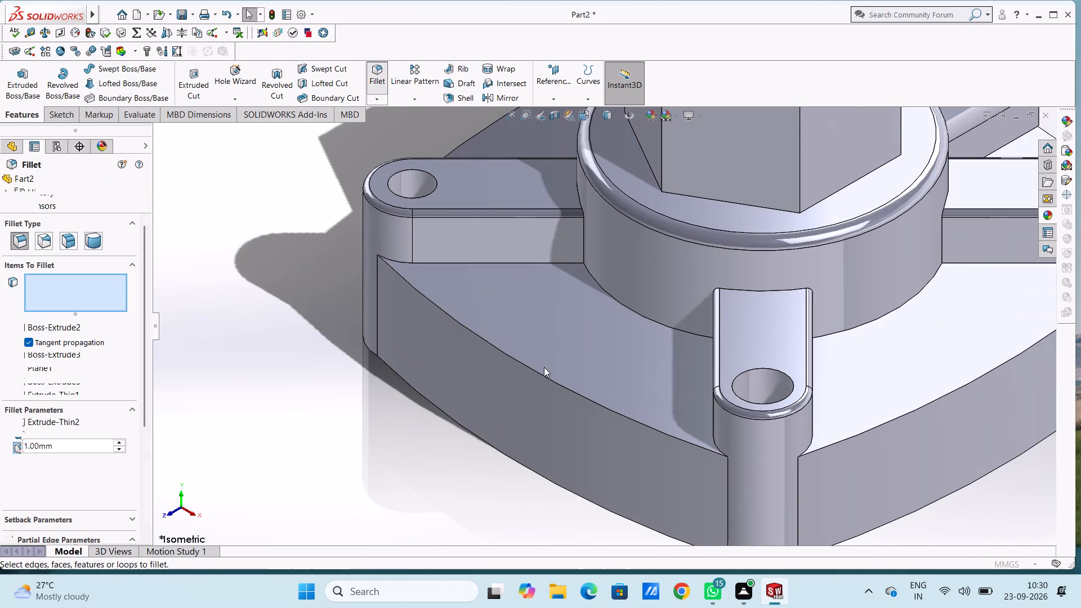
{"action": "left_click", "coordinate": [546, 377]}
{"action": "scroll", "coordinate": [552, 381], "scroll_direction": "up", "scroll_amount": 3}
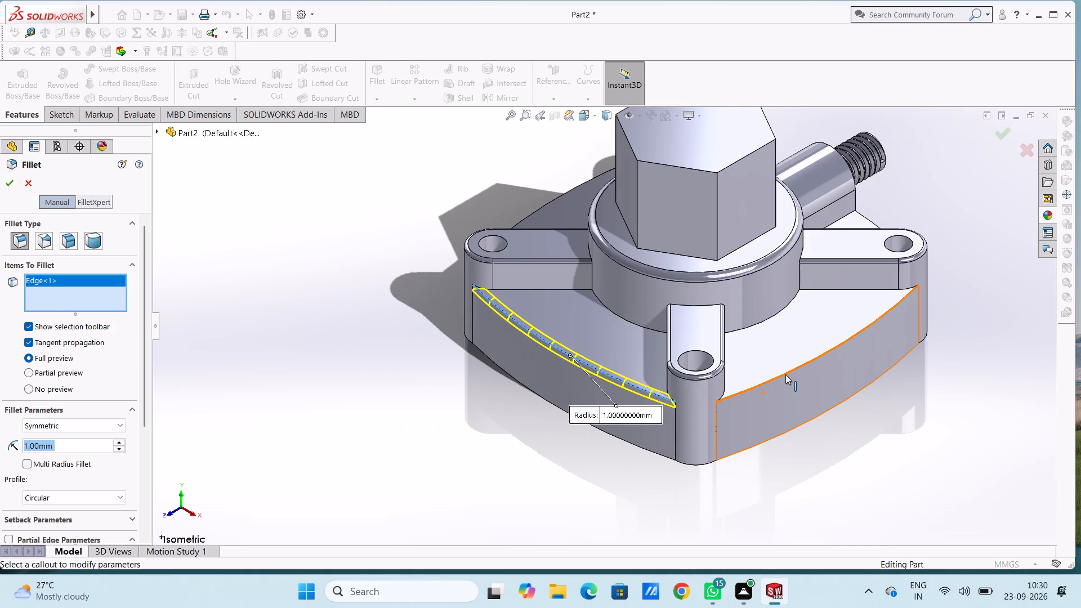
{"action": "left_click", "coordinate": [785, 374]}
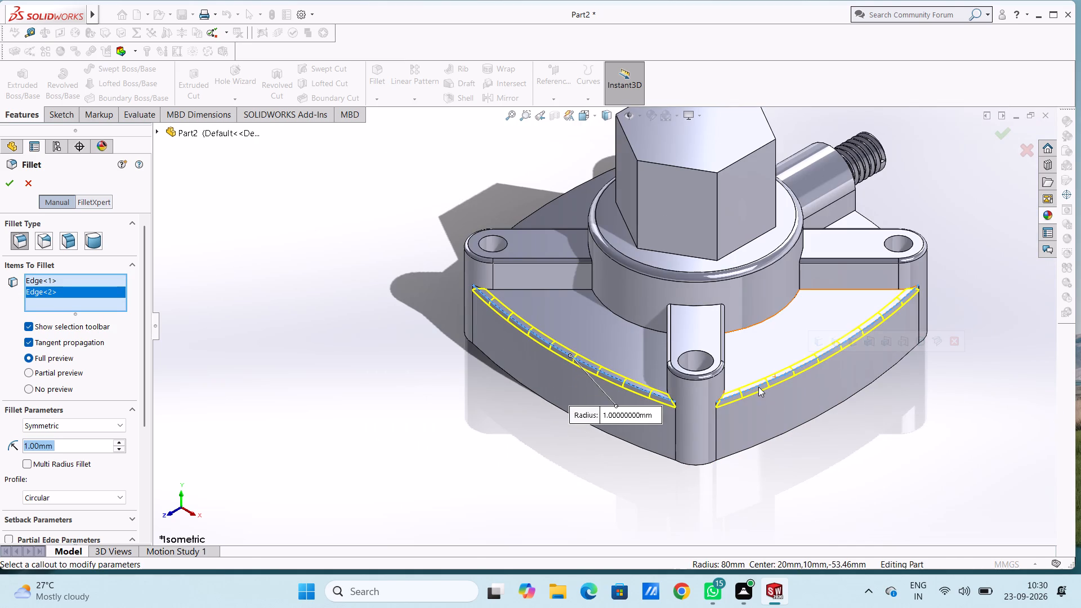
{"action": "scroll", "coordinate": [964, 351], "scroll_direction": "up", "scroll_amount": 3}
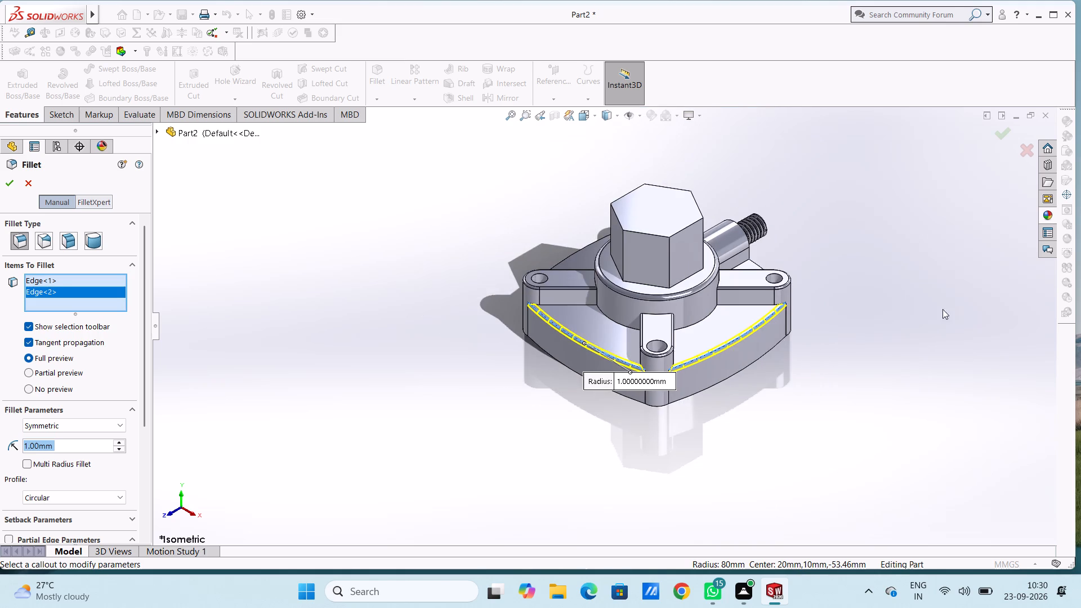
{"action": "middle_click_drag", "start_coordinate": [921, 306], "coordinate": [846, 458]}
{"action": "scroll", "coordinate": [854, 316], "scroll_direction": "down", "scroll_amount": 5}
{"action": "scroll", "coordinate": [900, 334], "scroll_direction": "up", "scroll_amount": 1}
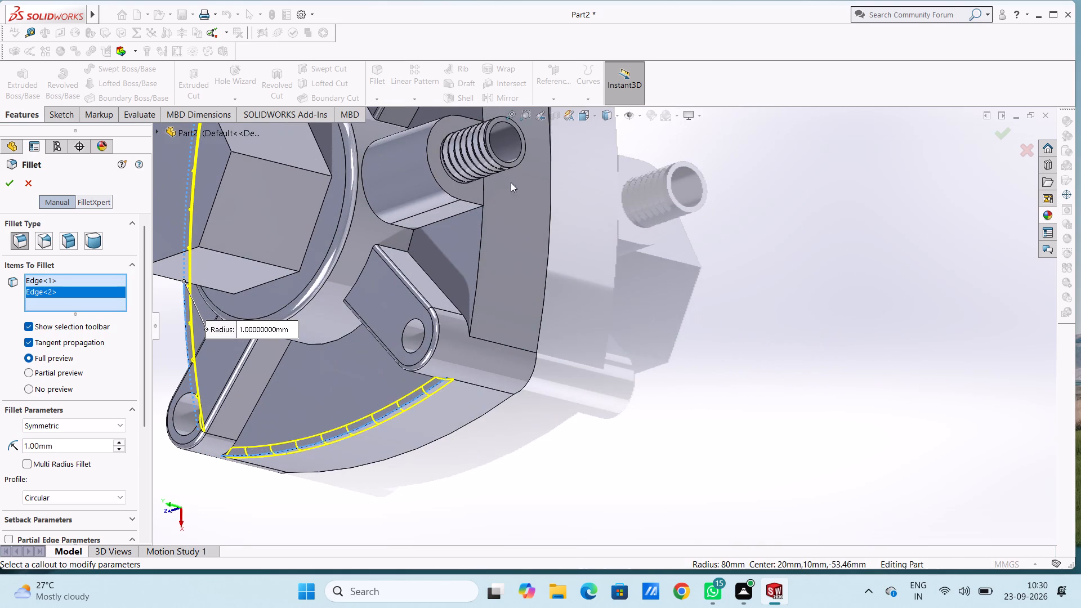
{"action": "left_click", "coordinate": [480, 232]}
{"action": "scroll", "coordinate": [479, 231], "scroll_direction": "up", "scroll_amount": 1}
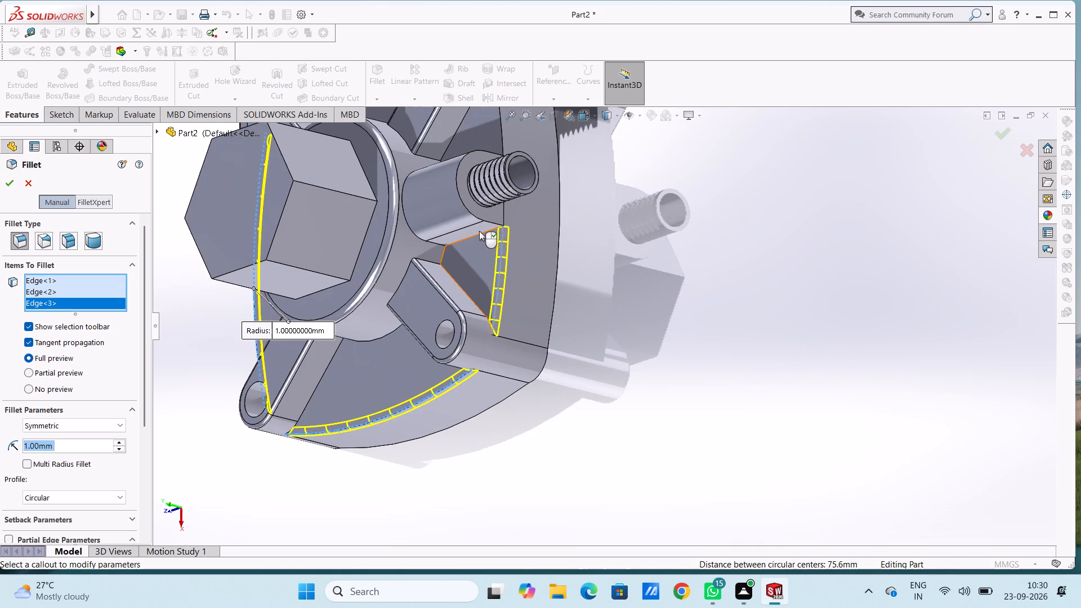
{"action": "left_click", "coordinate": [488, 223]}
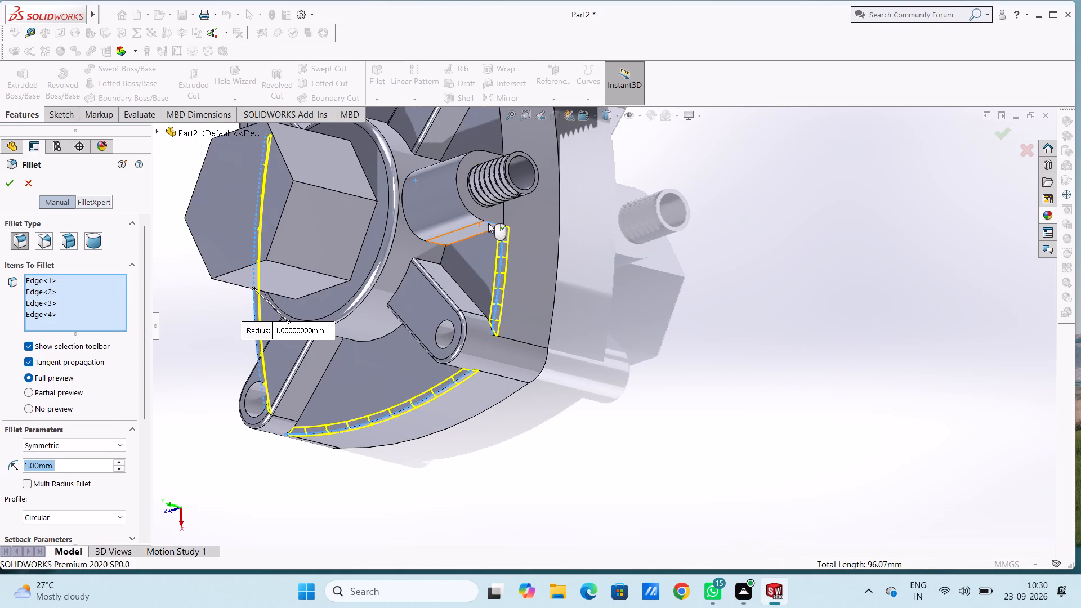
{"action": "left_click", "coordinate": [474, 214]}
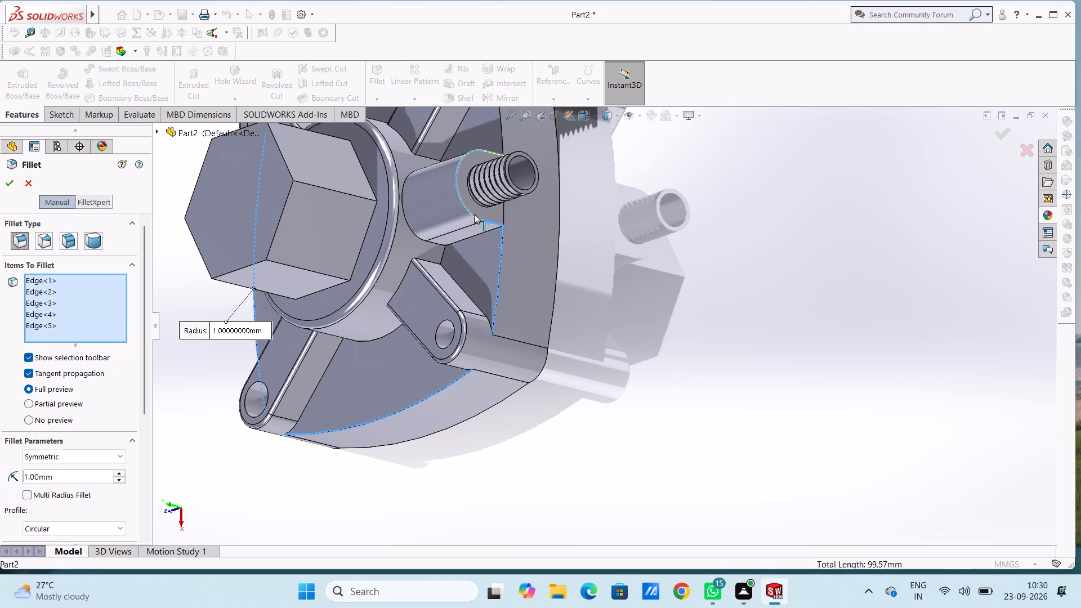
{"action": "type", "text": "0.5"}
{"action": "key", "text": "Return"}
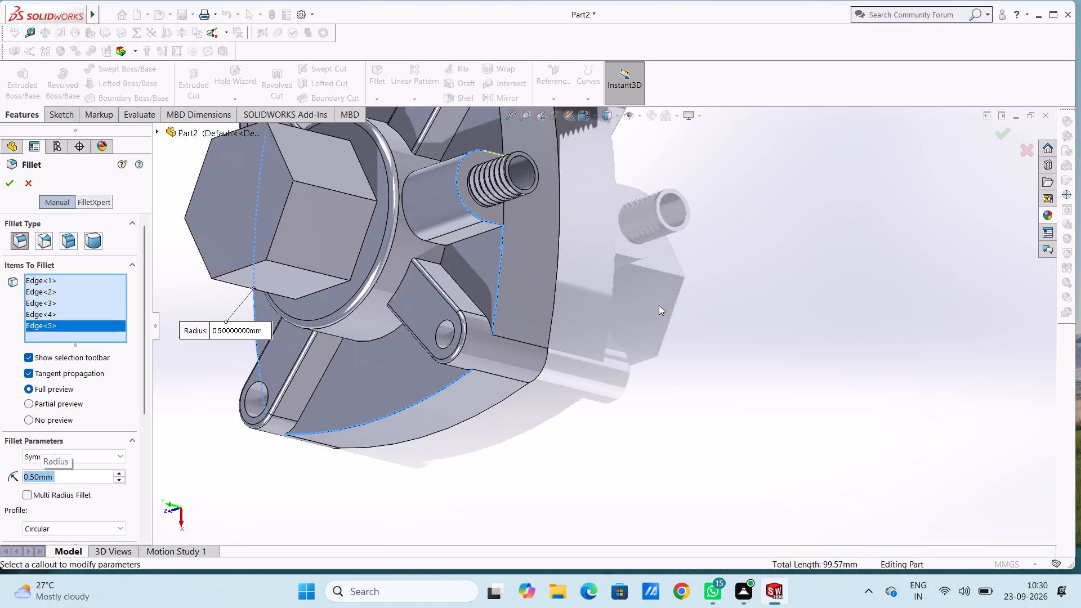
{"action": "left_click", "coordinate": [461, 198]}
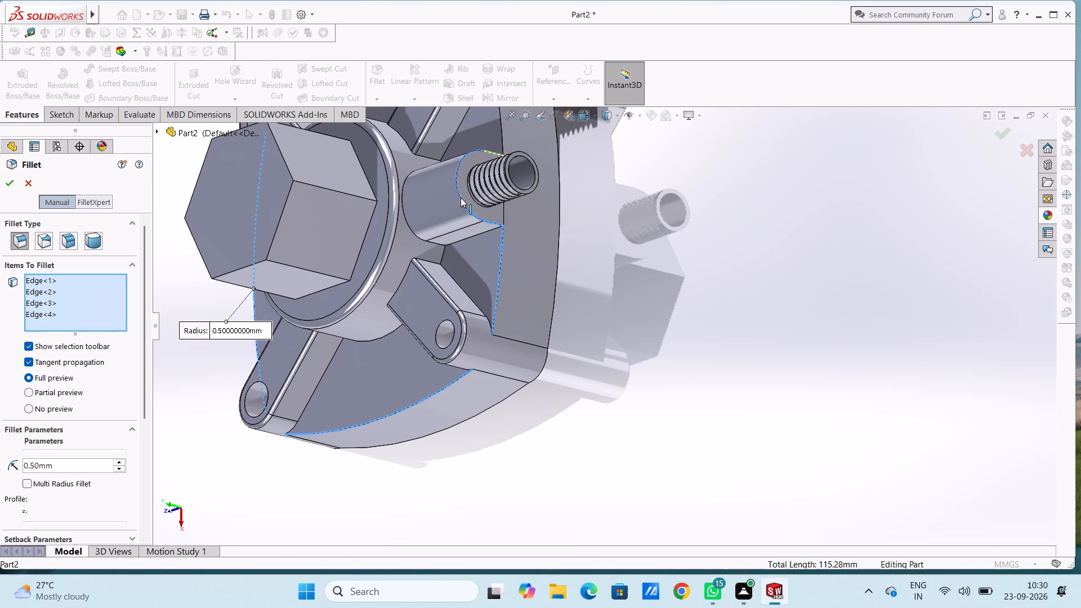
{"action": "left_click", "coordinate": [490, 222]}
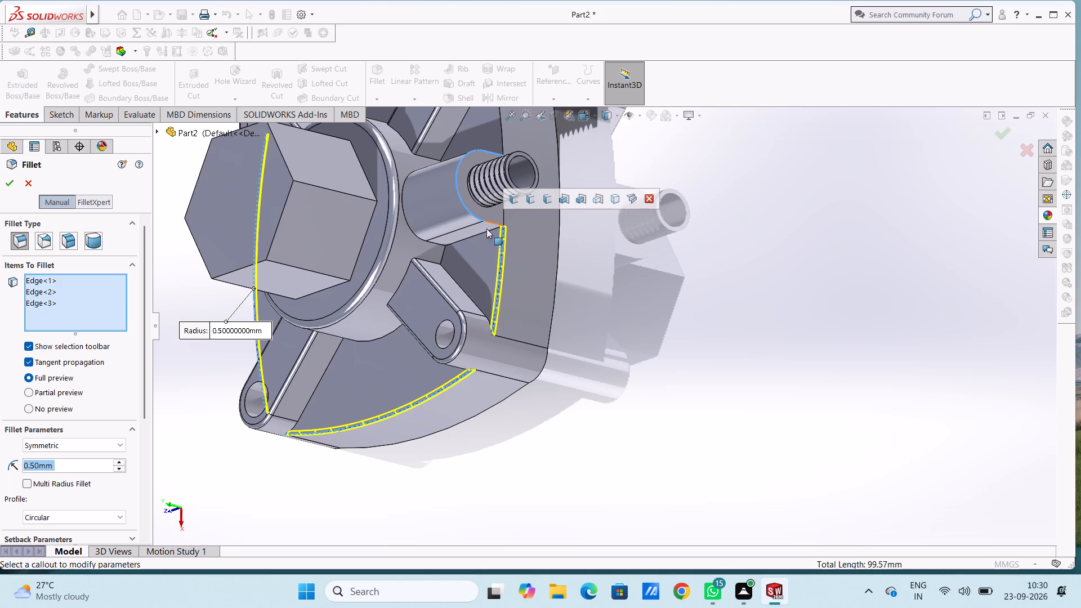
{"action": "left_click", "coordinate": [10, 187]}
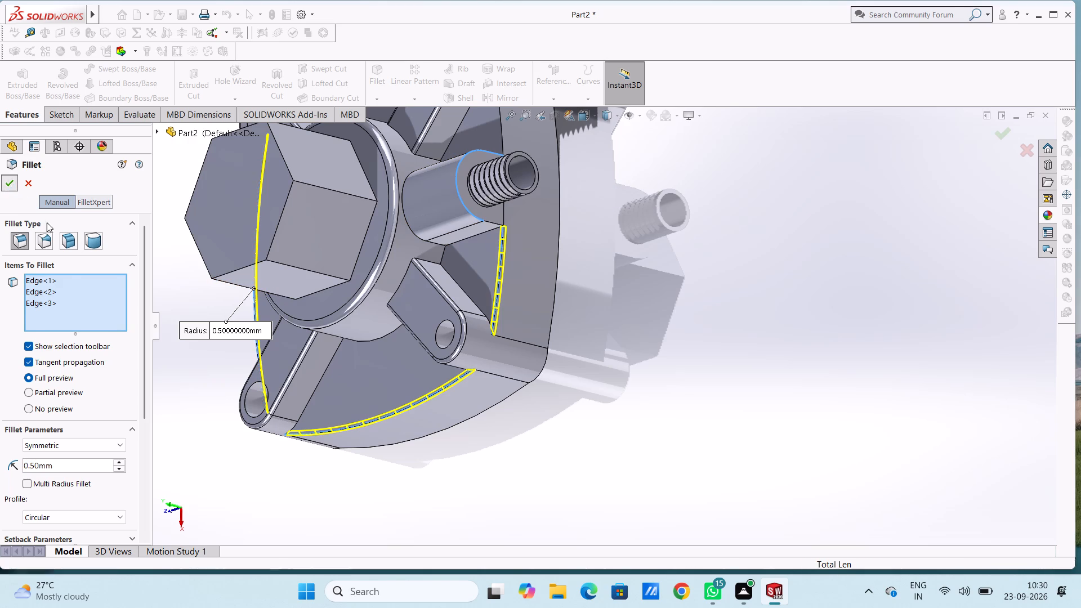
Fillet the base body's left curved top edge and the remaining rear edge segment beside the side tube with a 0.5 mm radius.
{"action": "scroll", "coordinate": [504, 351], "scroll_direction": "up", "scroll_amount": 3}
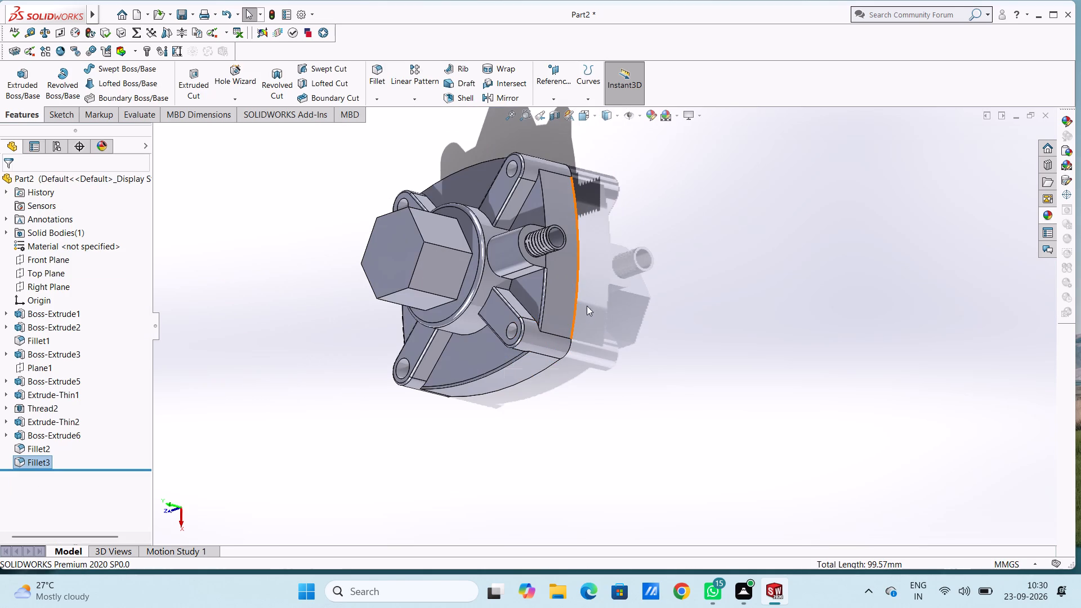
{"action": "middle_click_drag", "start_coordinate": [667, 296], "coordinate": [733, 453]}
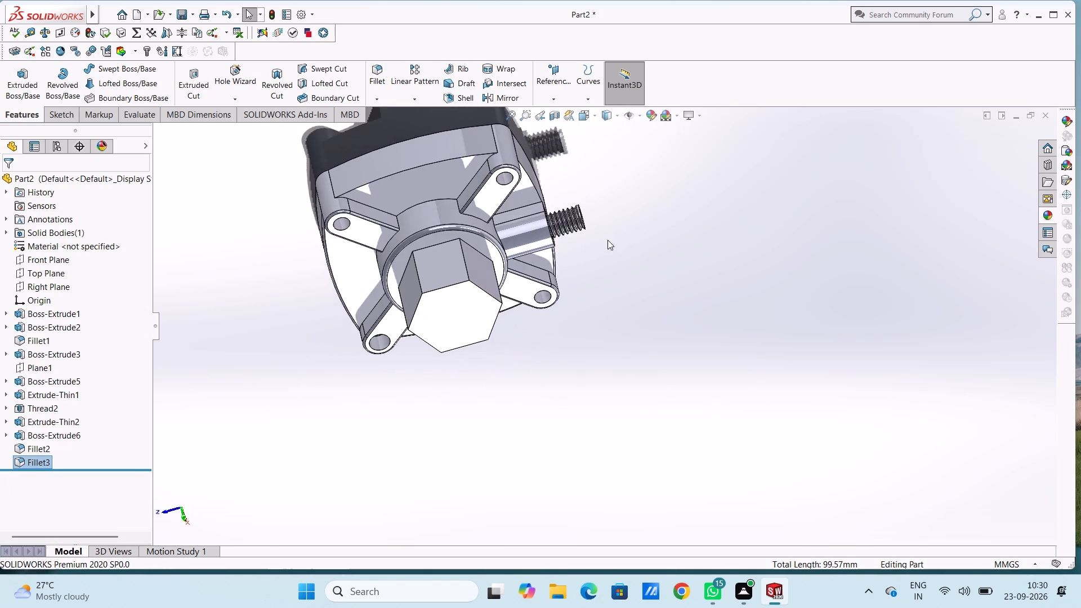
{"action": "scroll", "coordinate": [483, 172], "scroll_direction": "down", "scroll_amount": 4}
{"action": "left_click", "coordinate": [371, 73]}
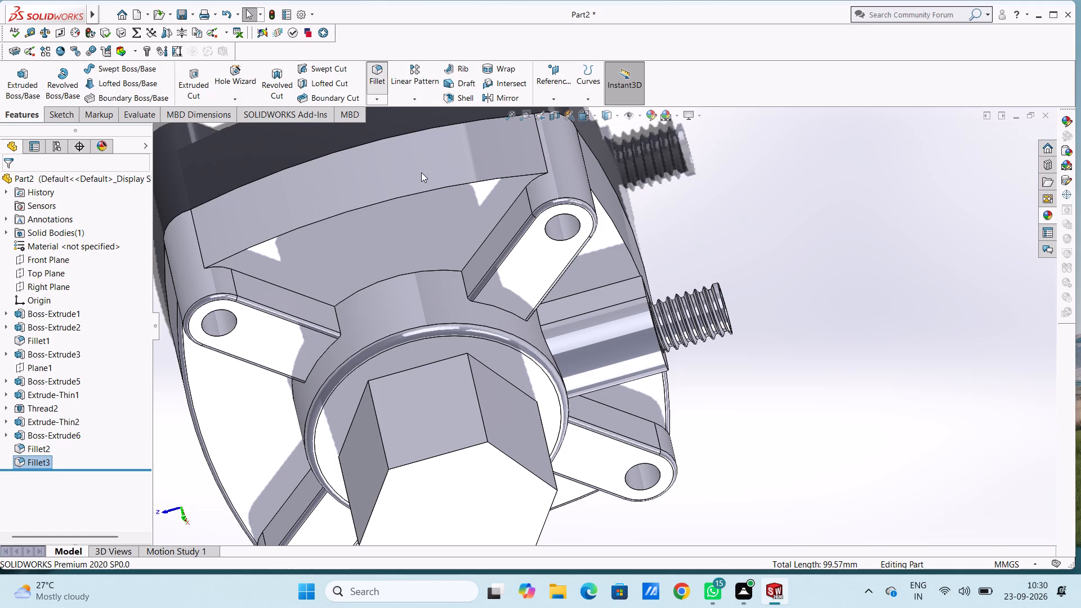
{"action": "left_click", "coordinate": [419, 192]}
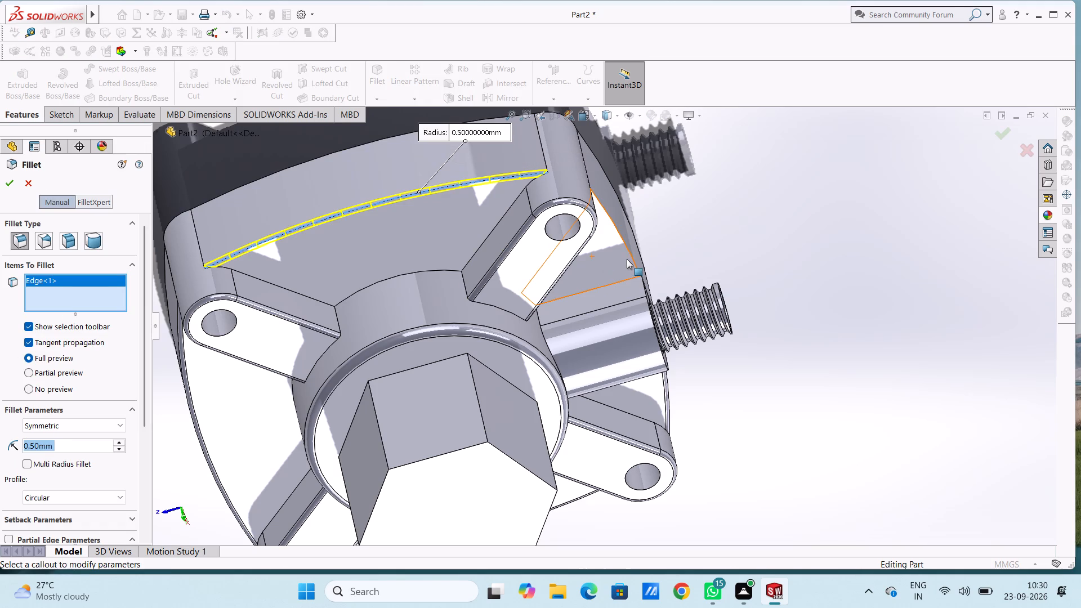
{"action": "left_click", "coordinate": [630, 253]}
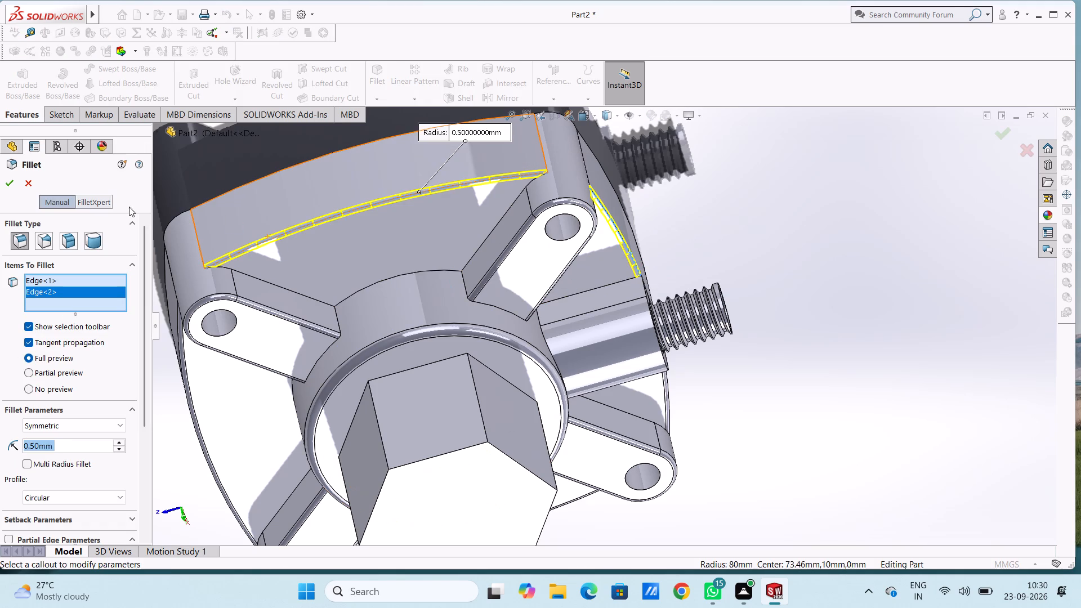
{"action": "left_click", "coordinate": [10, 186]}
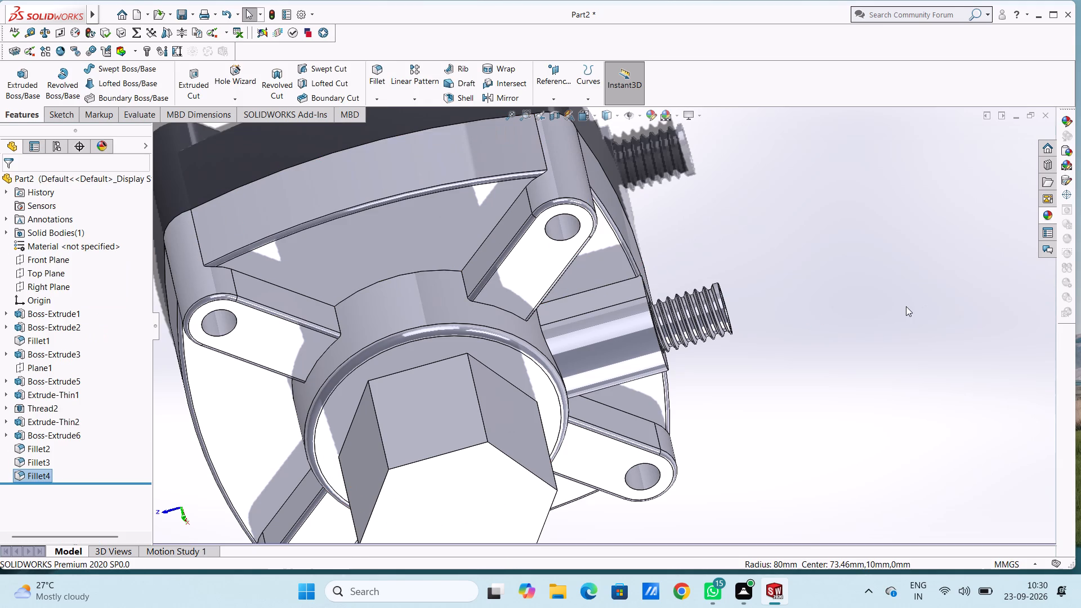
Fillet the arched outer edge of the side tube's support, around the threaded end, with a 0.5 mm radius.
{"action": "key", "text": "ctrl+2"}
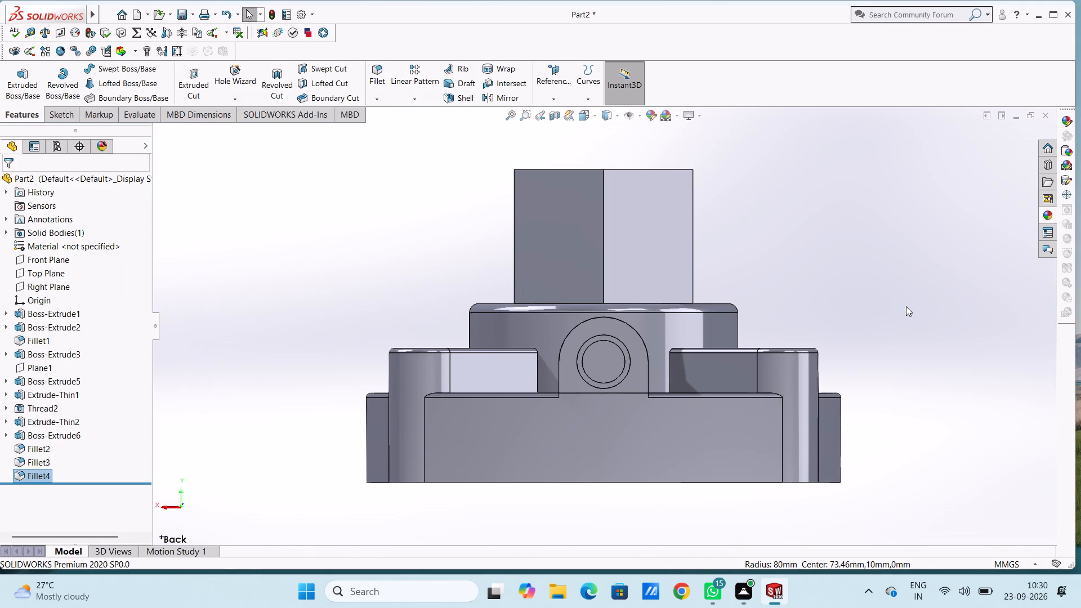
{"action": "middle_click_drag", "start_coordinate": [716, 311], "coordinate": [727, 388]}
{"action": "scroll", "coordinate": [720, 403], "scroll_direction": "down", "scroll_amount": 1}
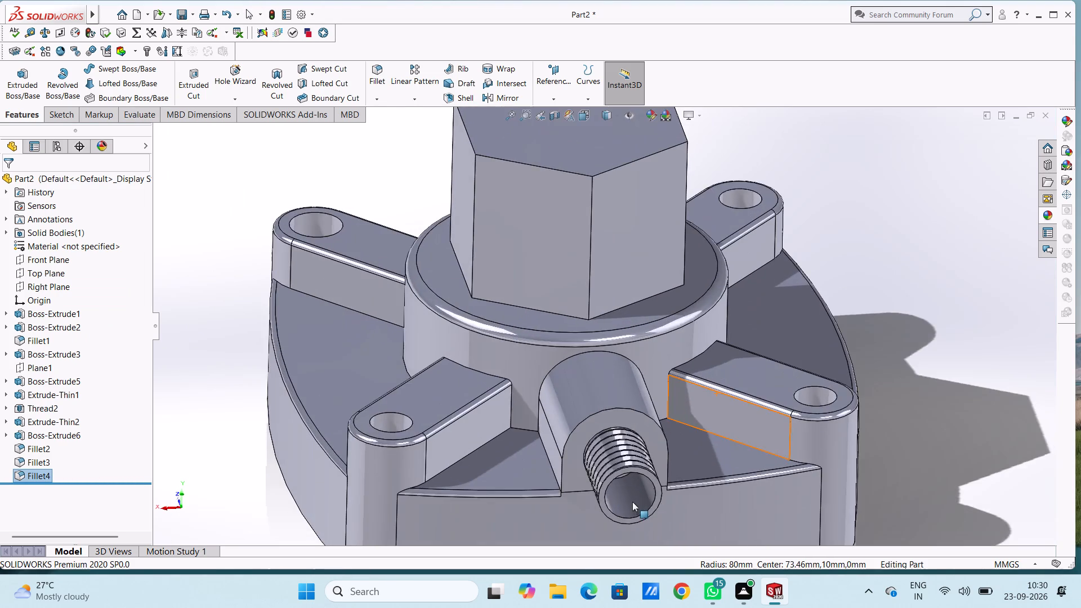
{"action": "scroll", "coordinate": [632, 501], "scroll_direction": "down", "scroll_amount": 4}
{"action": "left_click", "coordinate": [379, 69]}
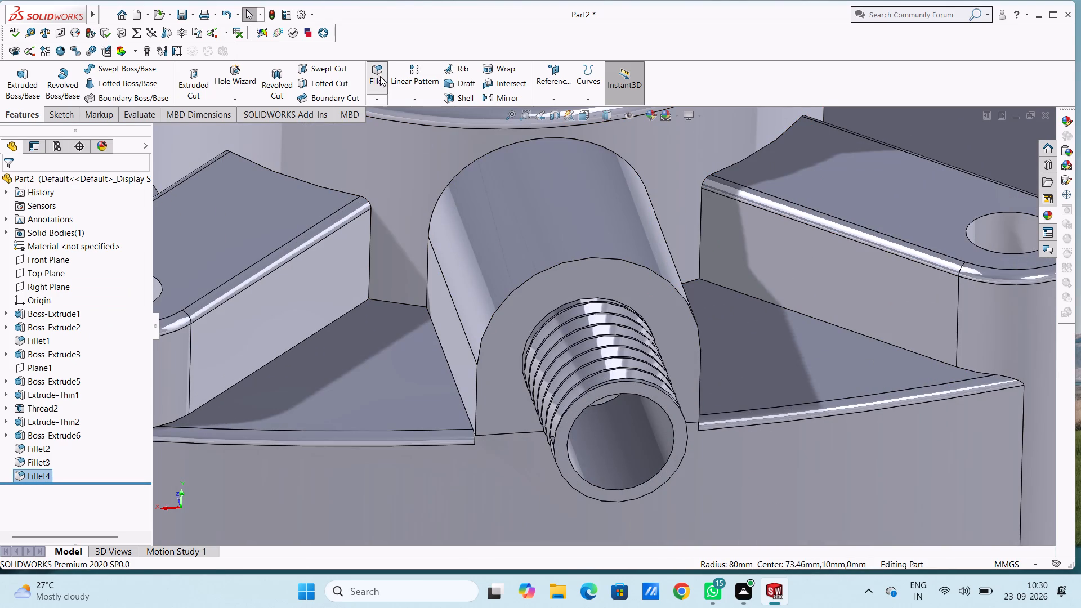
{"action": "left_click", "coordinate": [477, 383]}
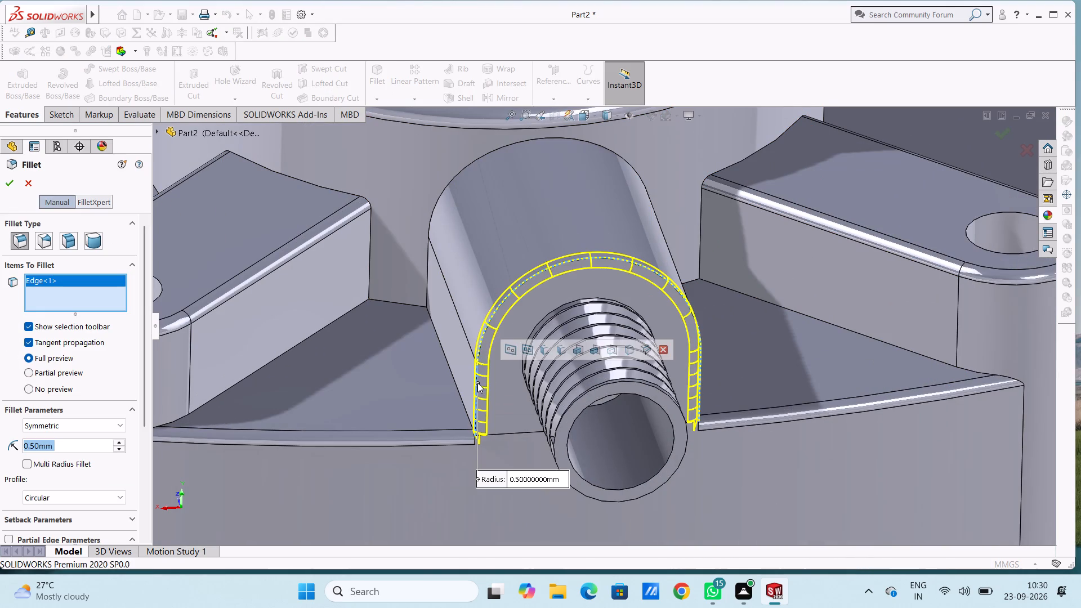
{"action": "left_click", "coordinate": [10, 182]}
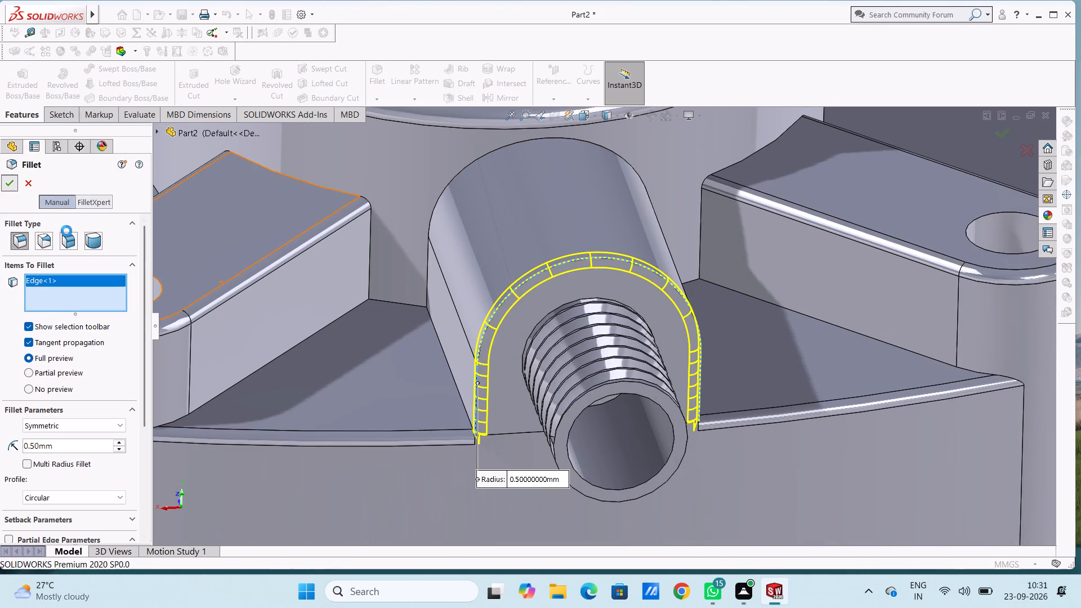
Sketch a circle of radius 8.5 mm on the hexagonal head's top face, centred on the hexagon.
{"action": "scroll", "coordinate": [312, 334], "scroll_direction": "up", "scroll_amount": 6}
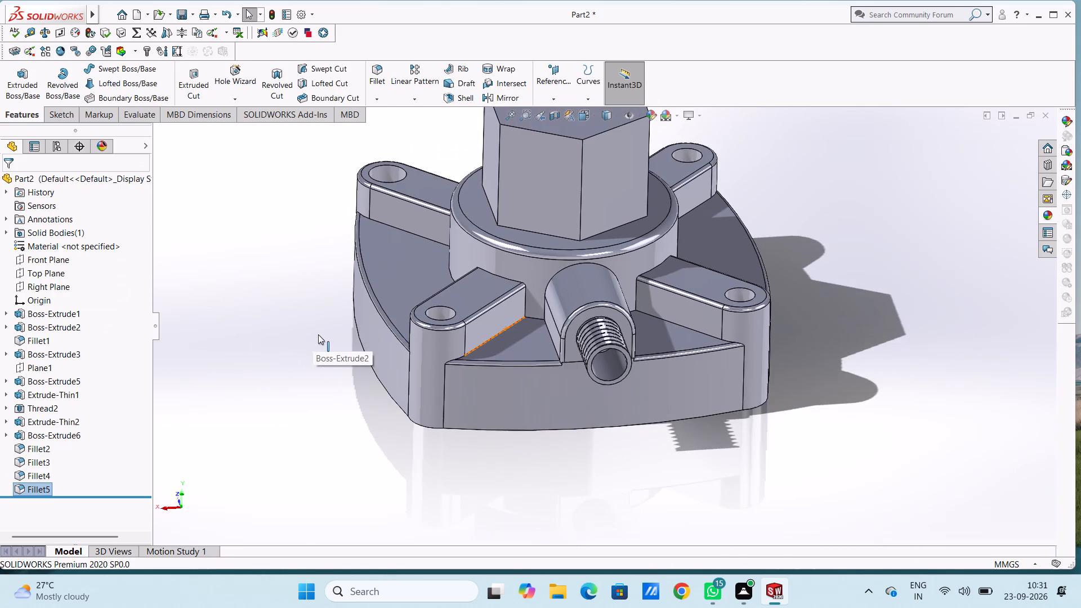
{"action": "scroll", "coordinate": [318, 334], "scroll_direction": "up", "scroll_amount": 2}
{"action": "key", "text": "ctrl+7"}
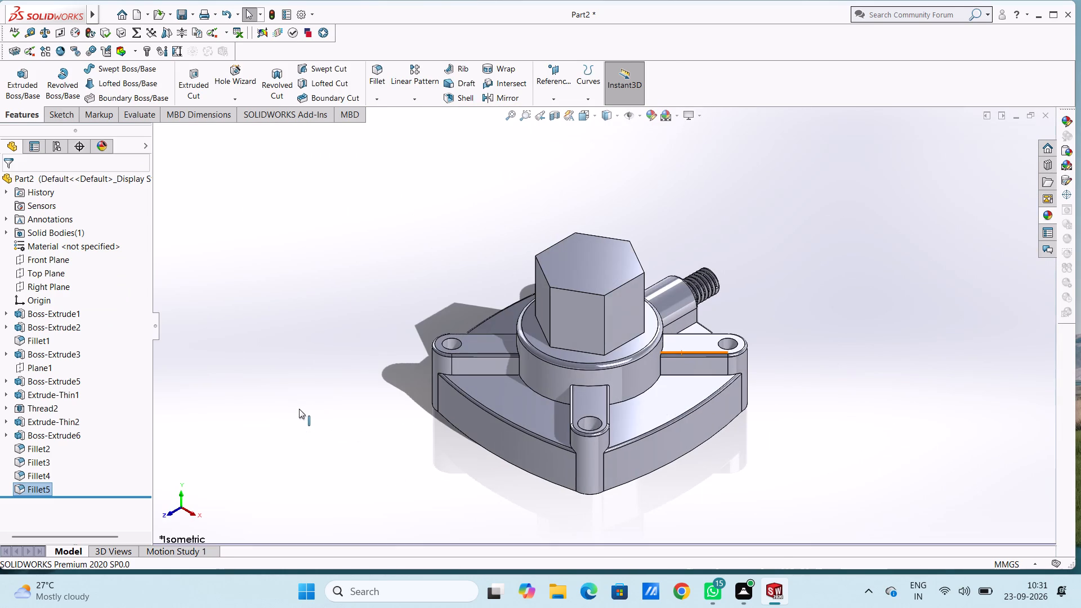
{"action": "key", "text": "ctrl+5"}
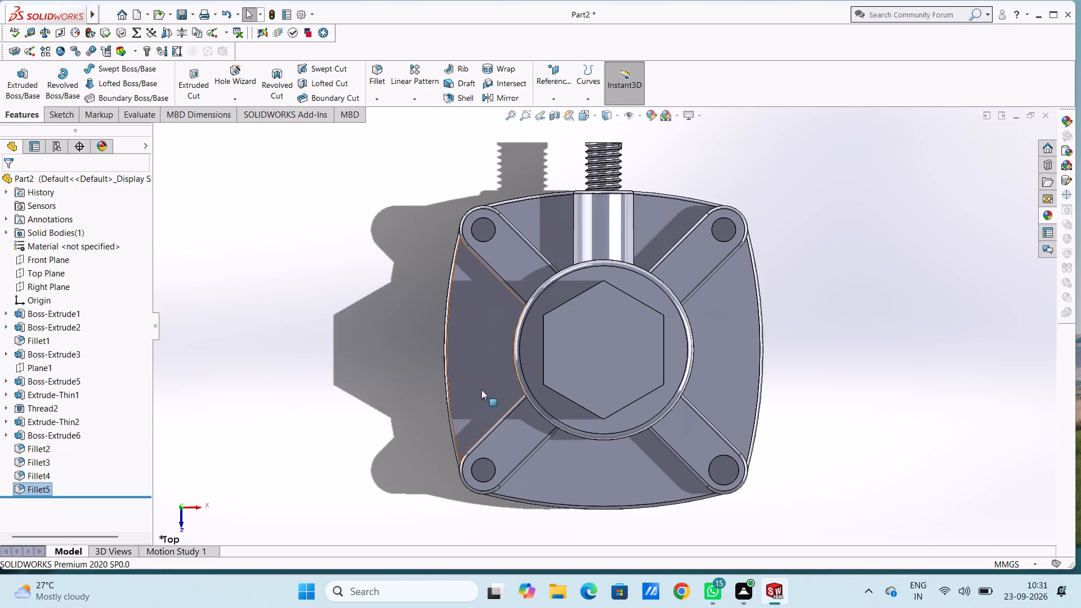
{"action": "left_click", "coordinate": [595, 353]}
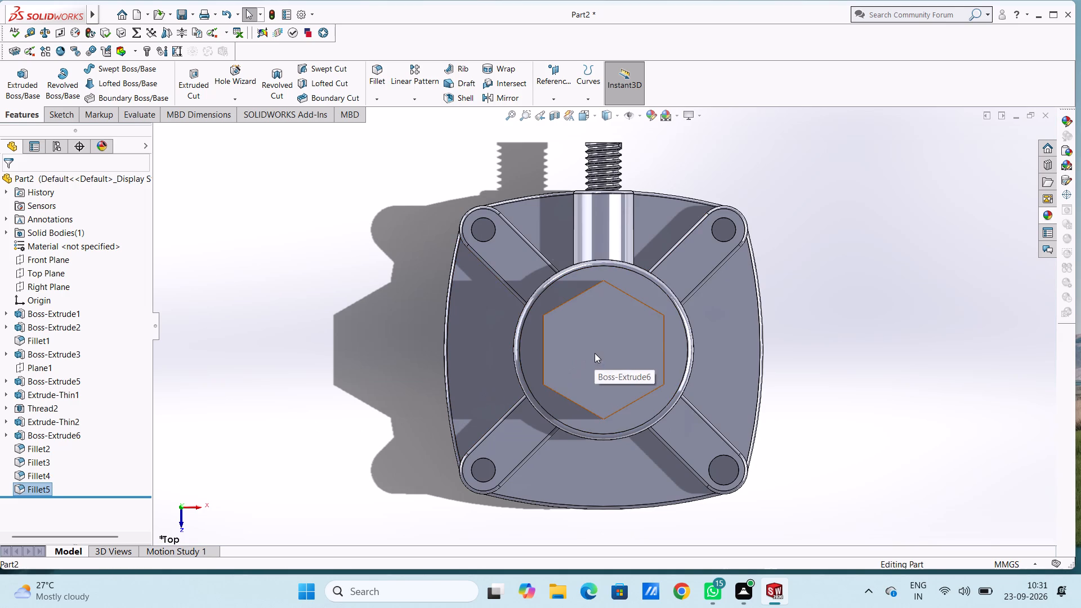
{"action": "left_click", "coordinate": [641, 320]}
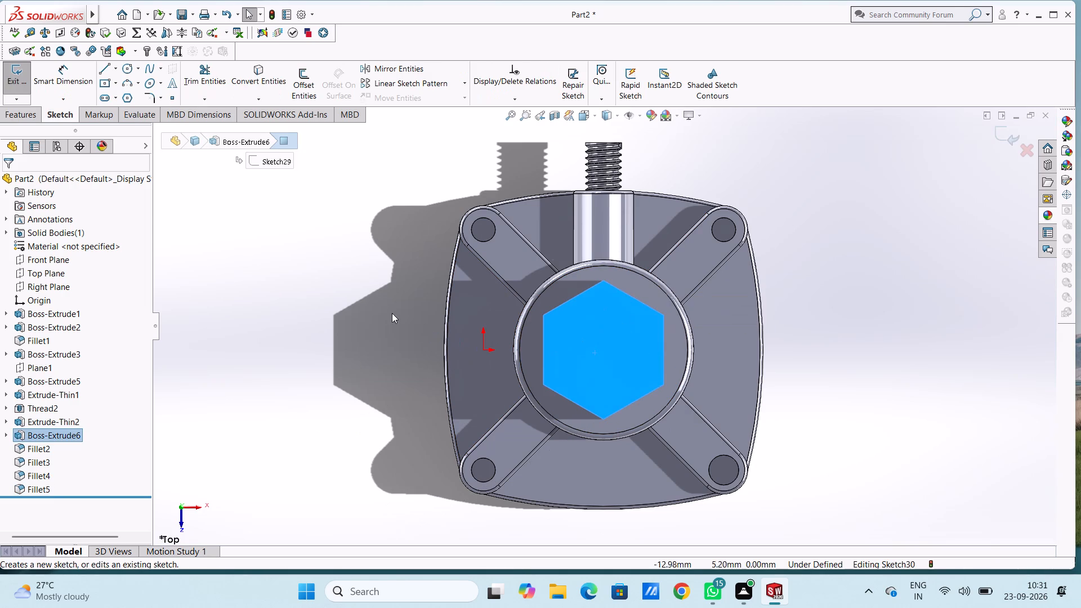
{"action": "left_click", "coordinate": [377, 305]}
{"action": "left_click", "coordinate": [129, 68]}
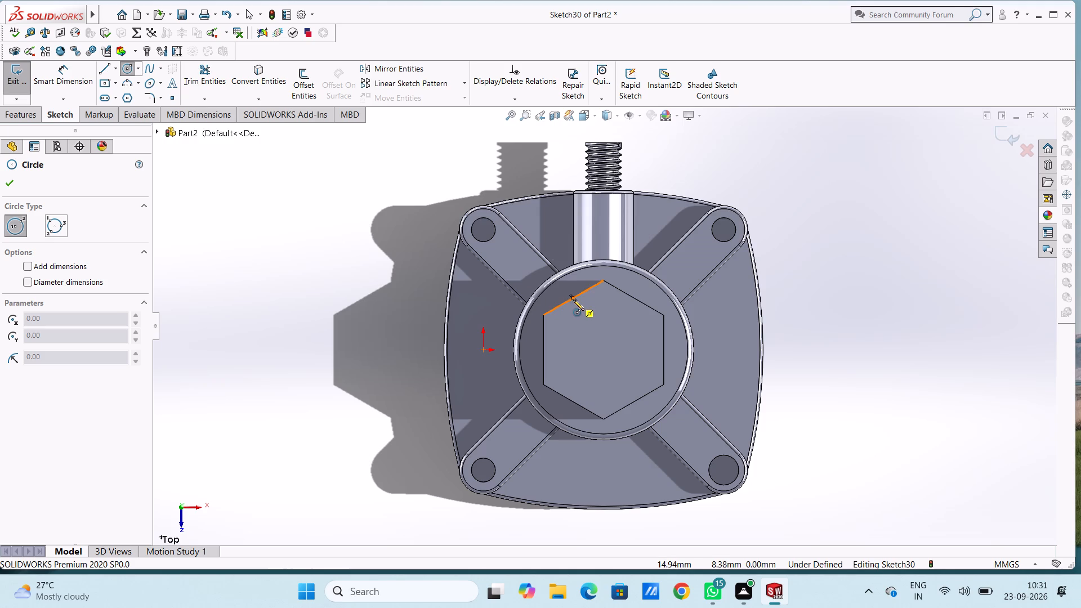
{"action": "left_click", "coordinate": [603, 351]}
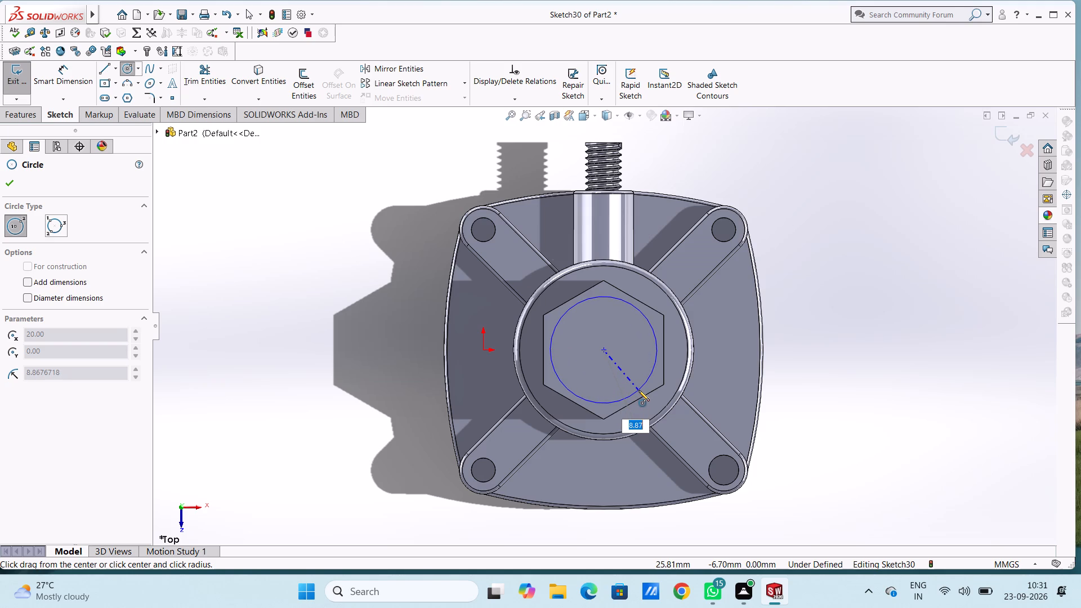
{"action": "type", "text": "8.5"}
{"action": "key", "text": "Return"}
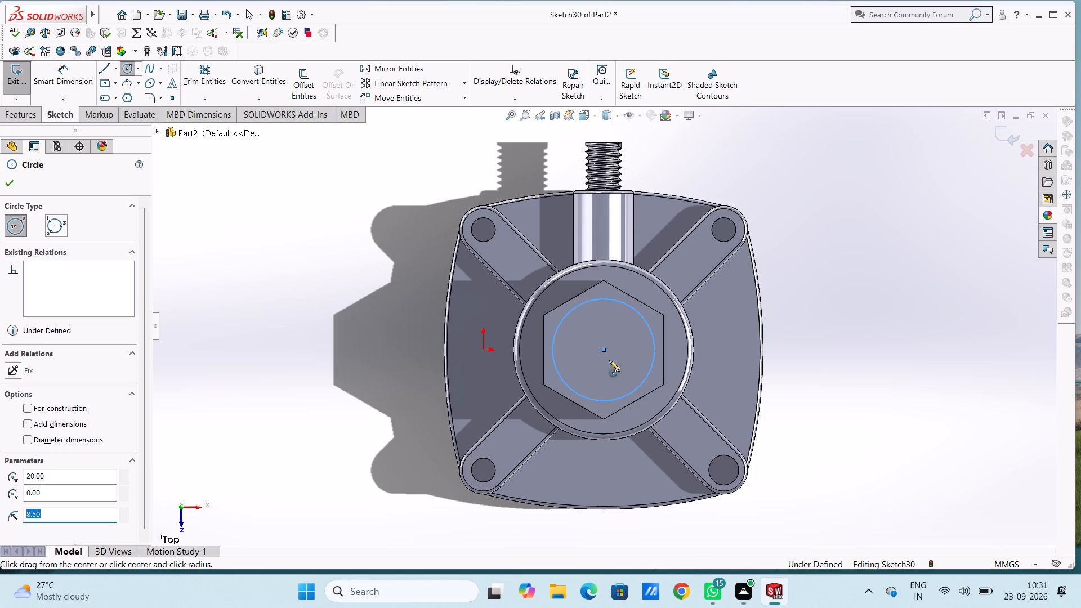
Dimension the diameter of the circle sketched on the hexagonal head's top face.
{"action": "left_click", "coordinate": [67, 74]}
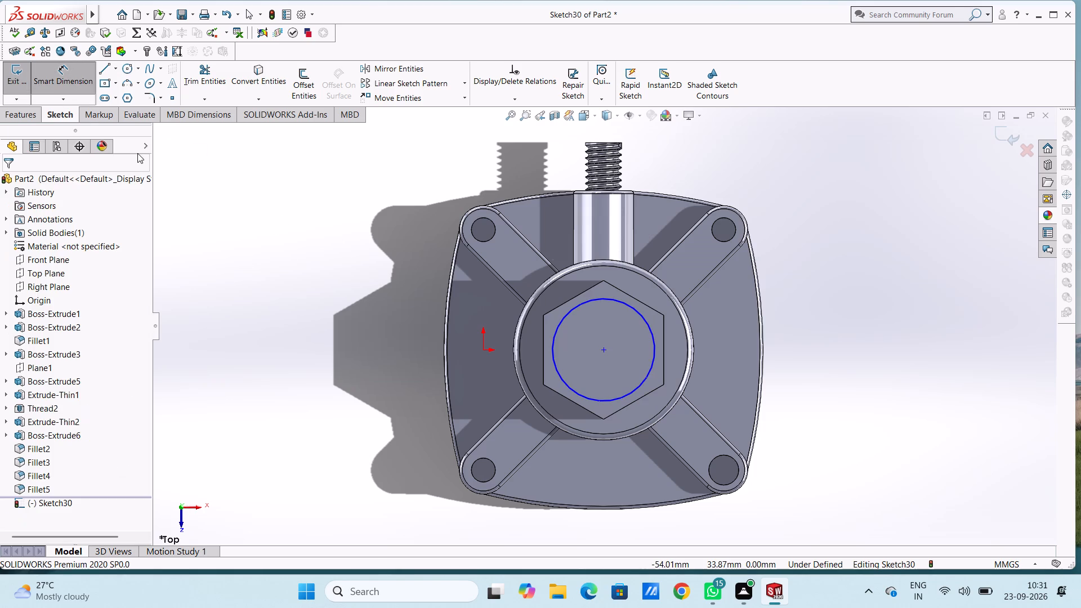
{"action": "left_click", "coordinate": [555, 354]}
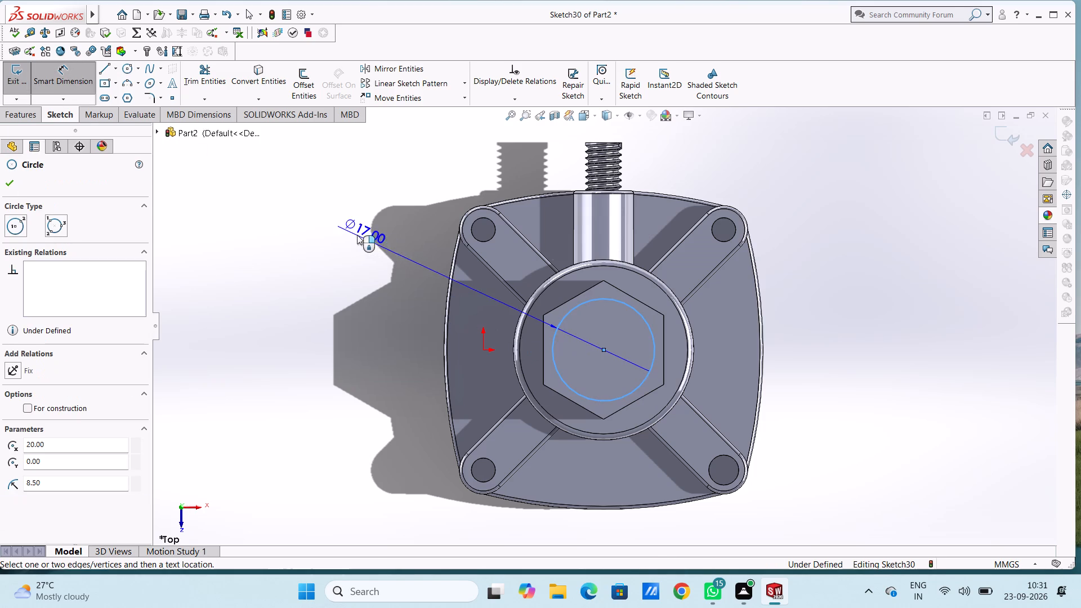
{"action": "left_click", "coordinate": [328, 204]}
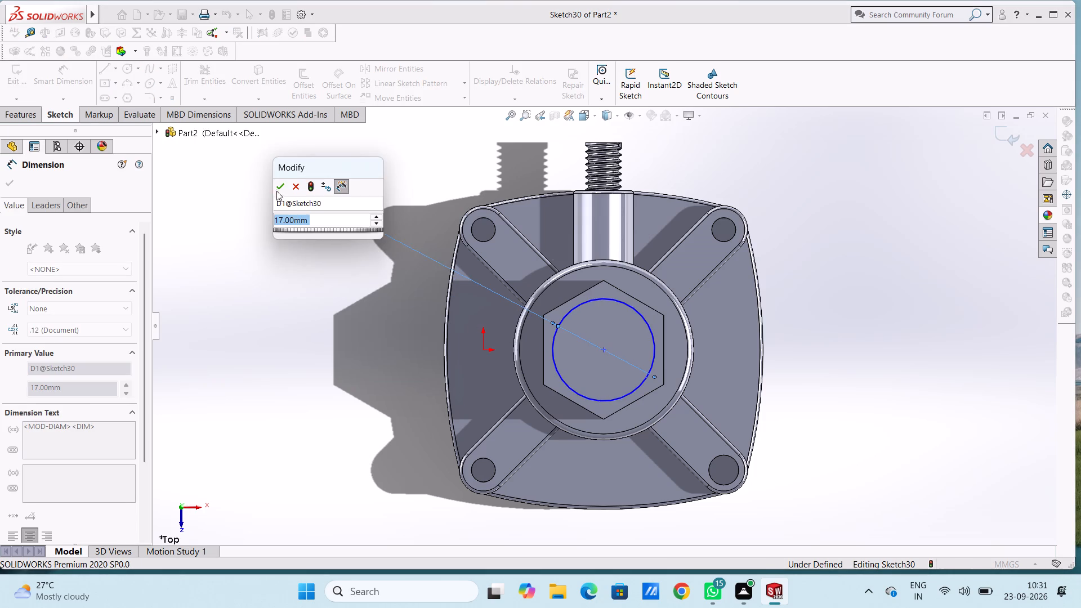
{"action": "left_click", "coordinate": [278, 187]}
{"action": "left_click", "coordinate": [309, 297]}
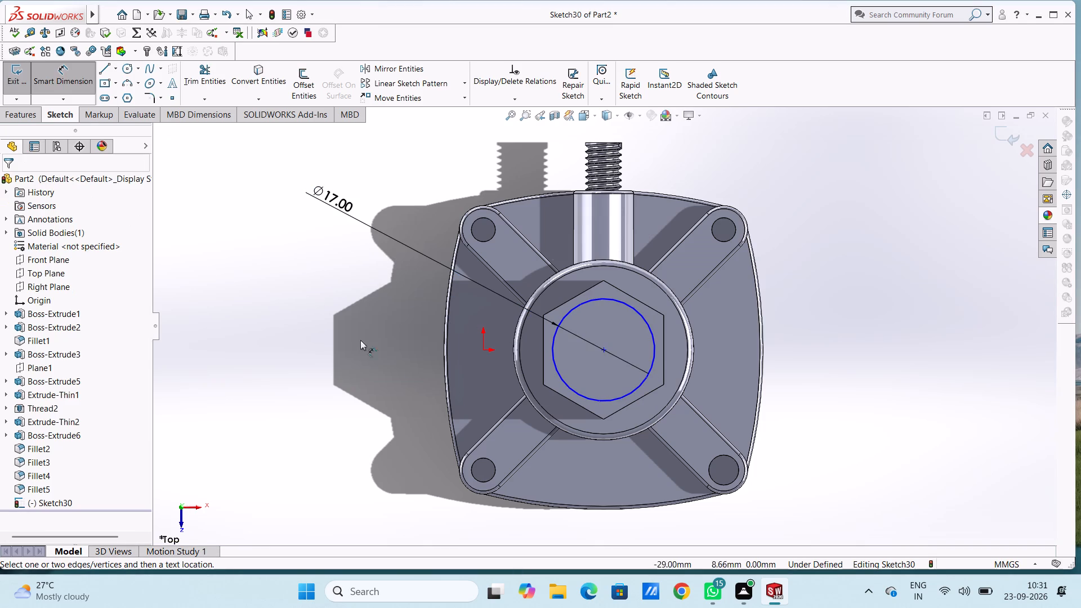
Dimension the circle's centre horizontally to the hexagon's right vertical edge and vertically to the hexagon's top vertex.
{"action": "left_click", "coordinate": [602, 351]}
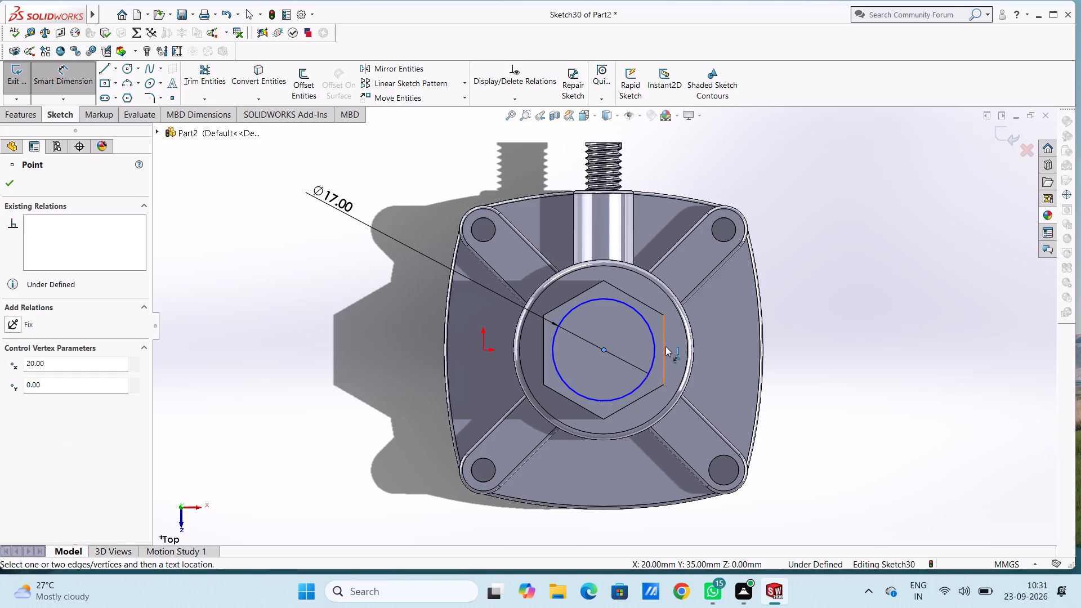
{"action": "left_click", "coordinate": [662, 346]}
{"action": "left_click", "coordinate": [663, 355]}
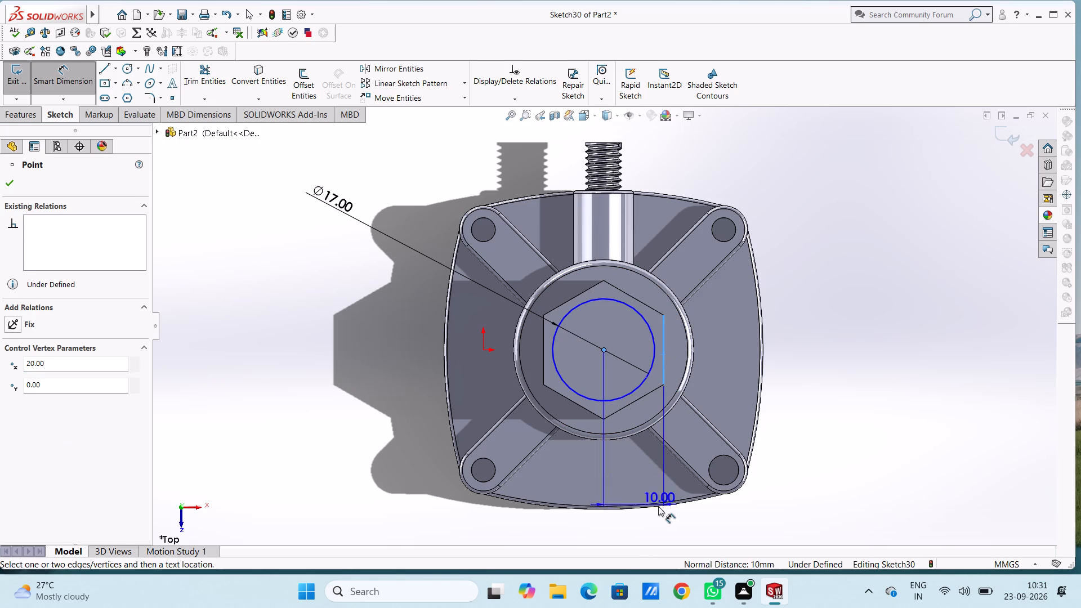
{"action": "left_click", "coordinate": [656, 520]}
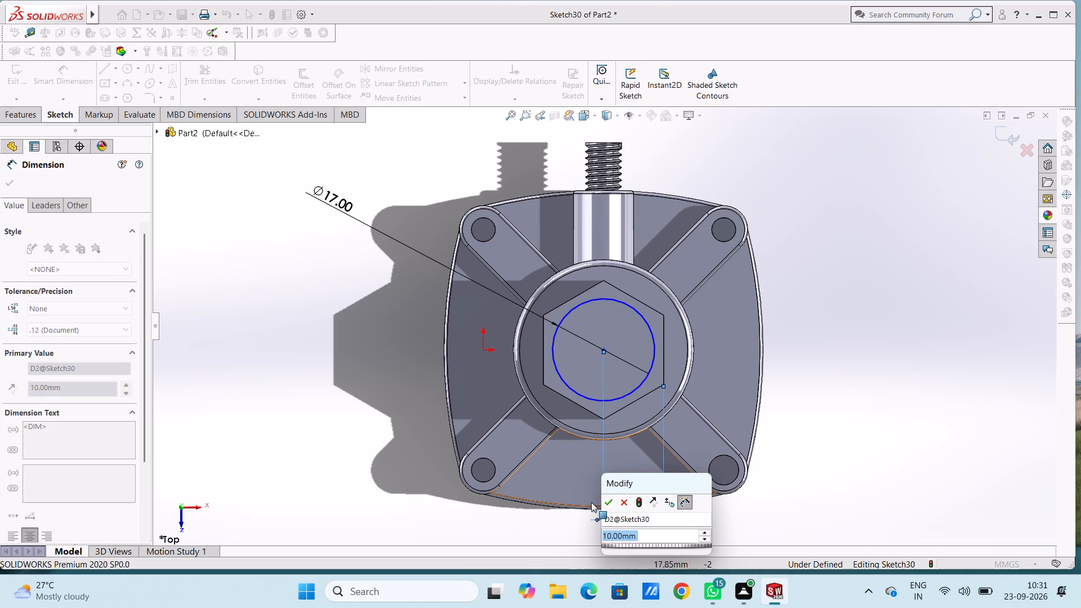
{"action": "left_click", "coordinate": [606, 505]}
{"action": "left_click", "coordinate": [376, 421]}
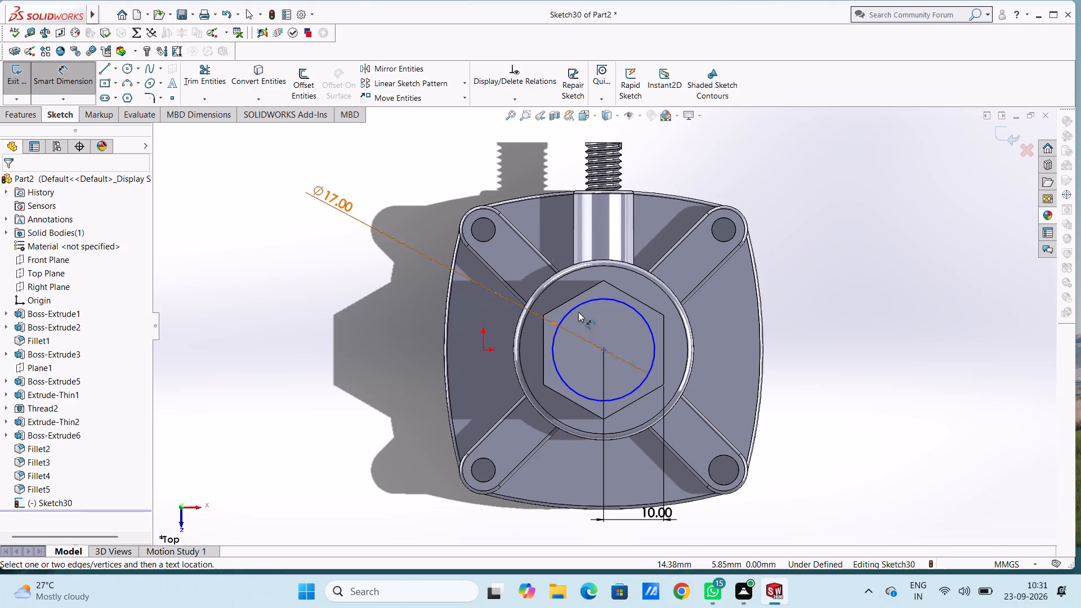
{"action": "left_click", "coordinate": [604, 351]}
{"action": "left_click", "coordinate": [603, 276]}
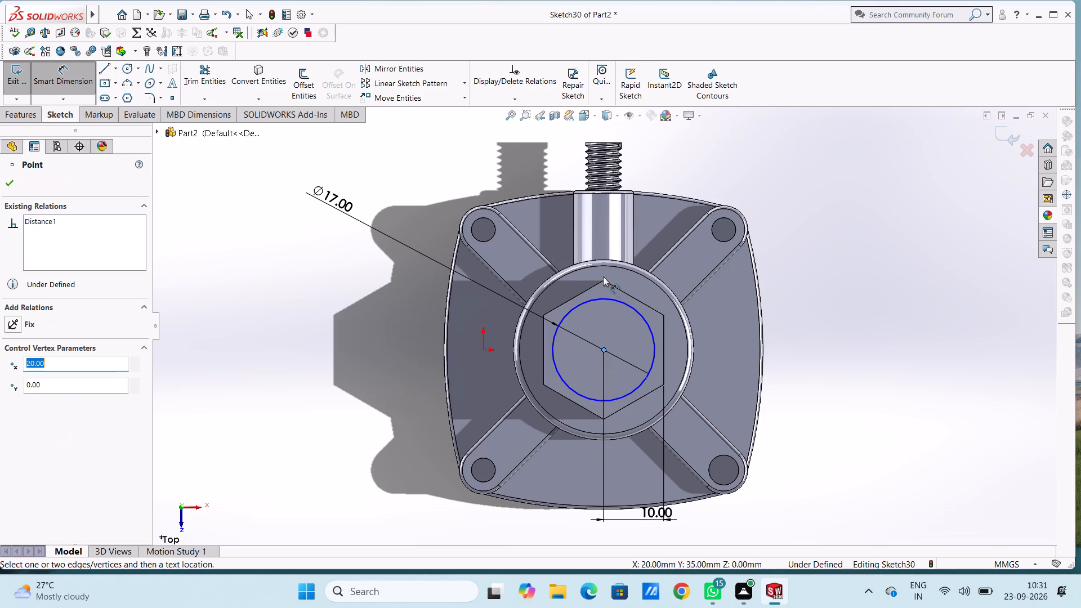
{"action": "left_click", "coordinate": [603, 280]}
{"action": "left_click", "coordinate": [962, 311]}
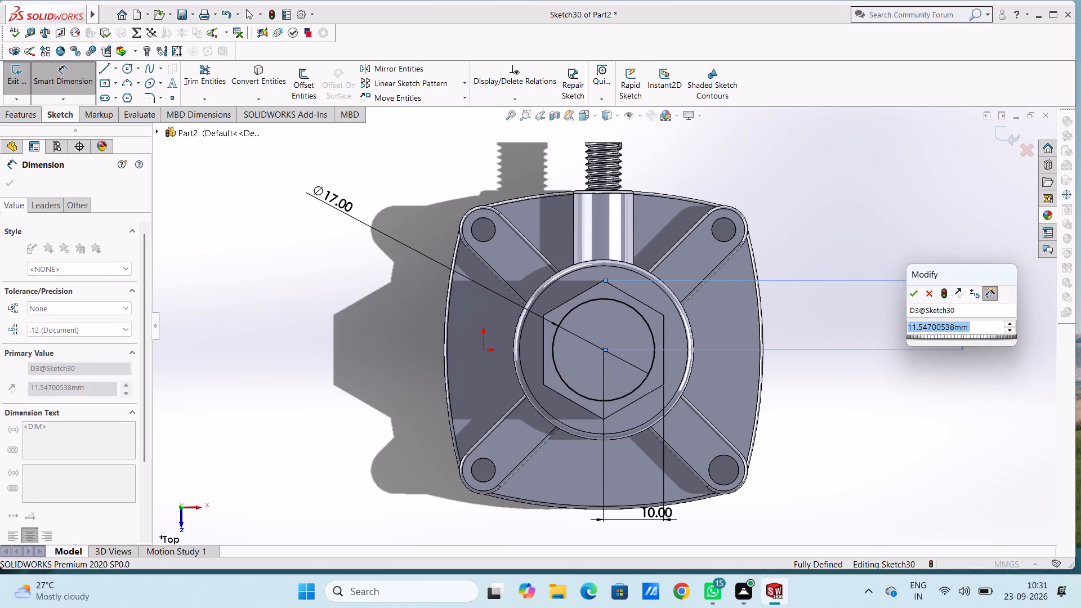
{"action": "left_click", "coordinate": [912, 295]}
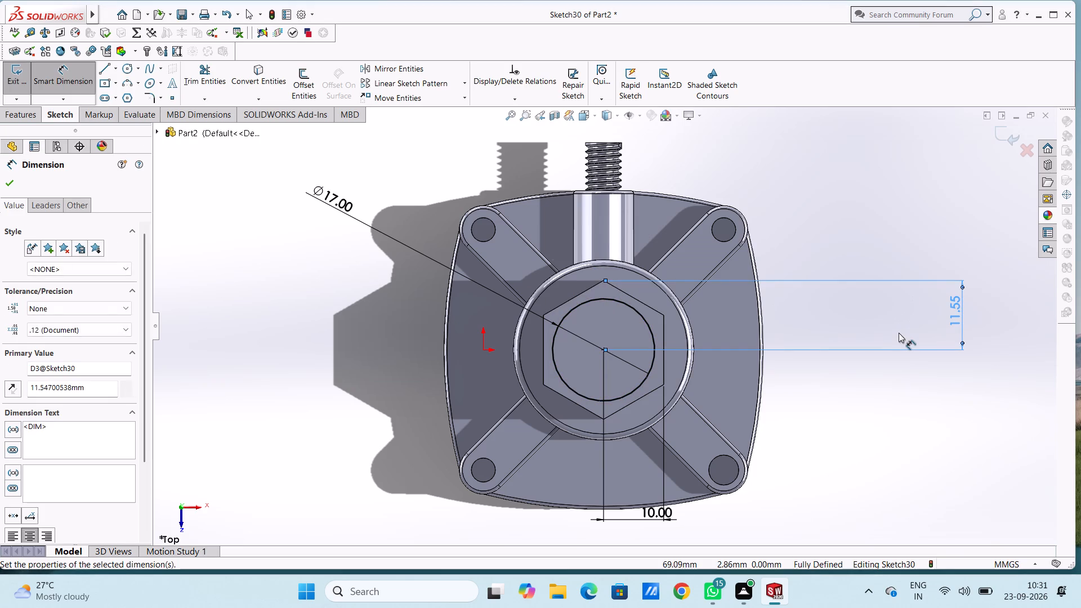
{"action": "left_click", "coordinate": [899, 333]}
{"action": "key", "text": "Escape"}
{"action": "key", "text": "Escape"}
{"action": "scroll", "coordinate": [875, 351], "scroll_direction": "up", "scroll_amount": 2}
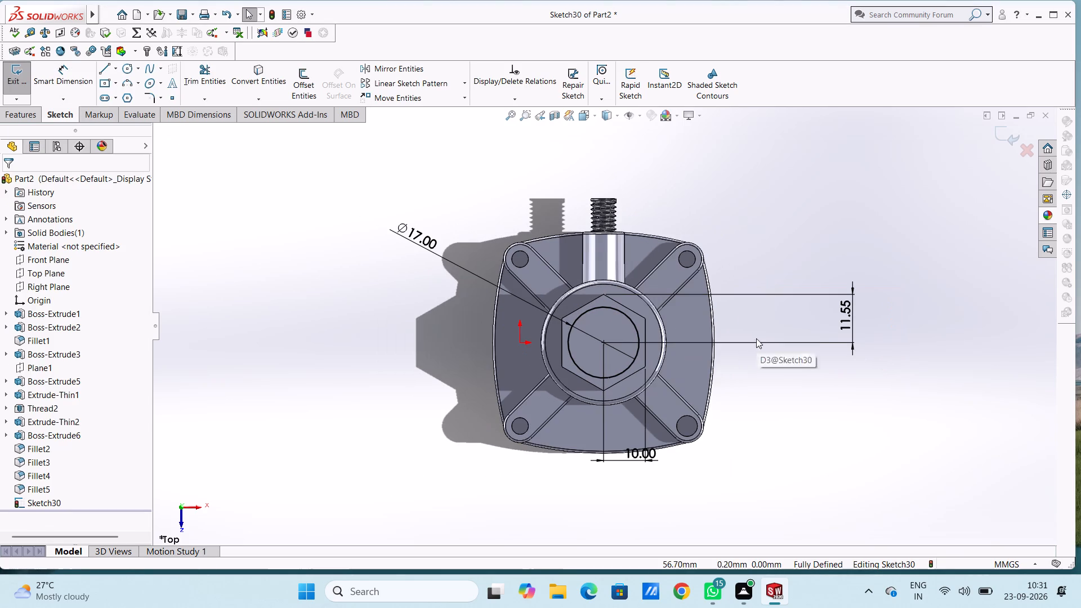
Start a Boss-Extrude of the circle upward from the hexagonal head with a blind depth of 12 mm.
{"action": "left_click", "coordinate": [15, 106]}
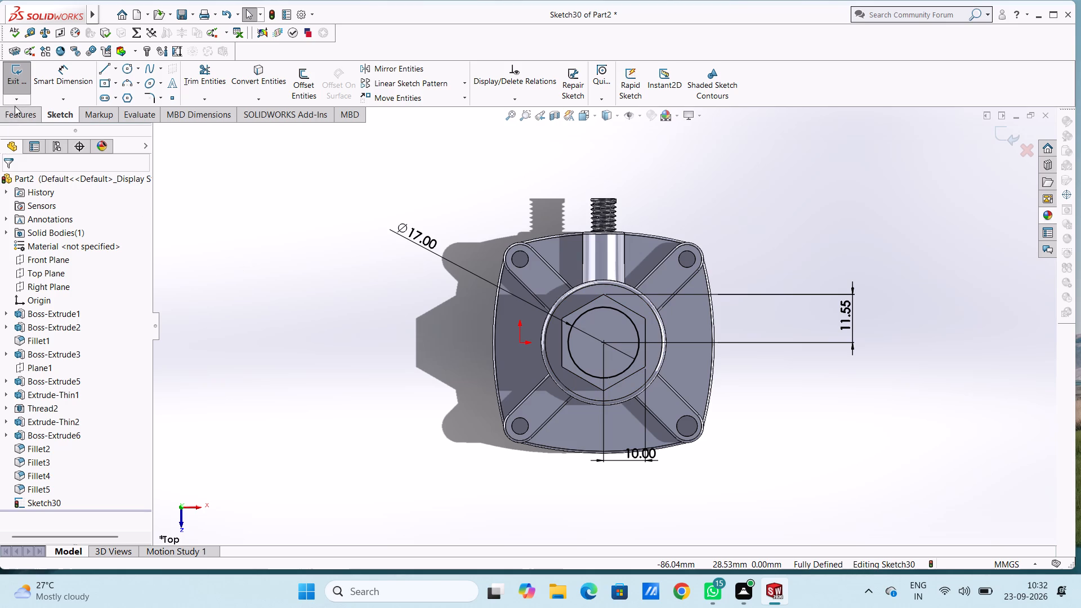
{"action": "left_click", "coordinate": [20, 118]}
{"action": "left_click", "coordinate": [17, 91]}
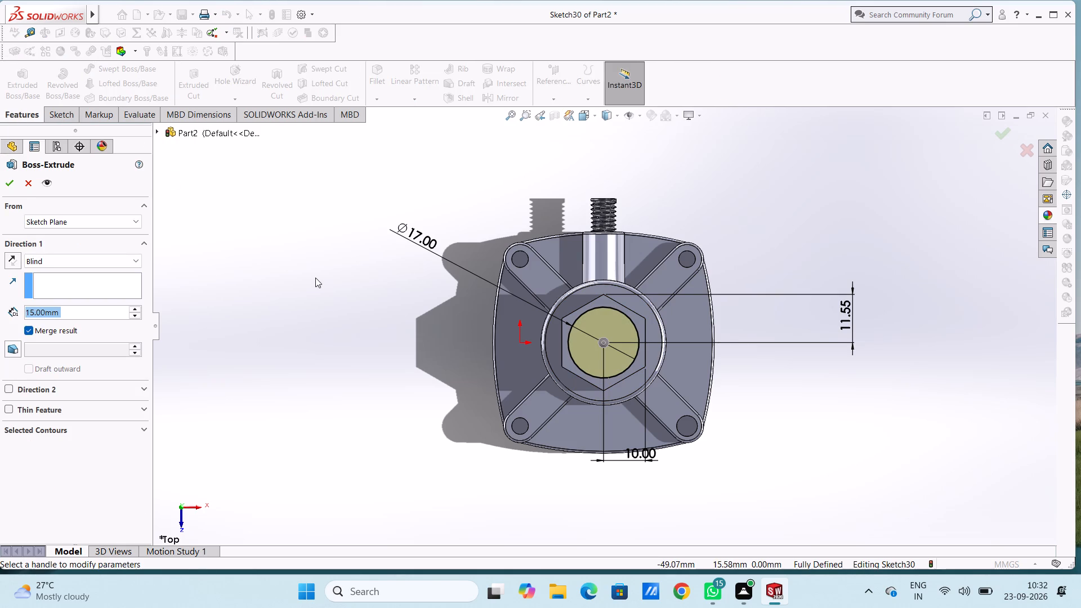
{"action": "middle_click_drag", "start_coordinate": [329, 253], "coordinate": [330, 254]}
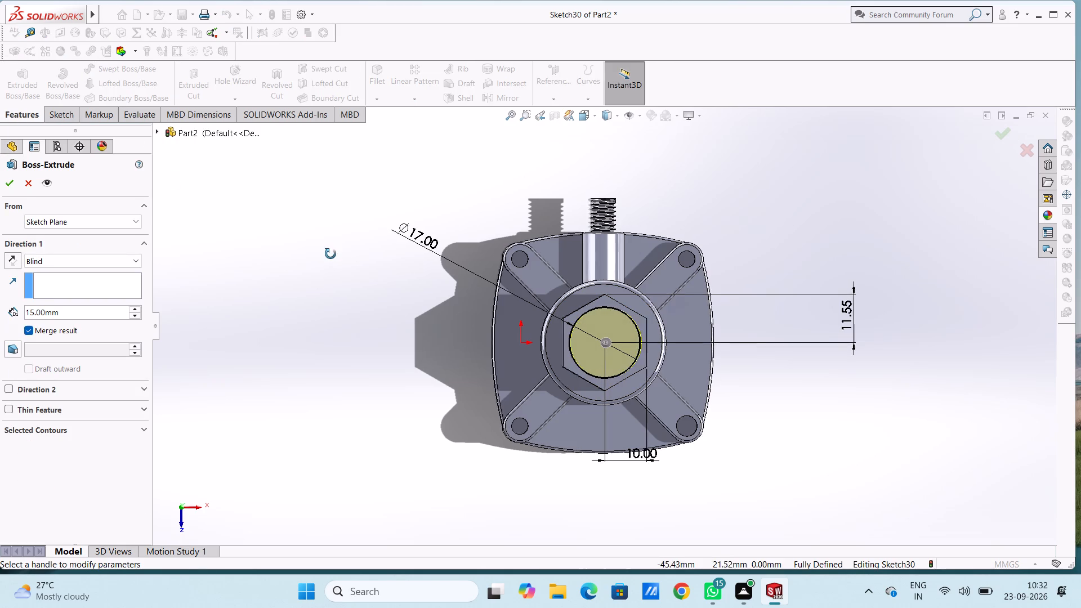
{"action": "middle_click_drag", "start_coordinate": [330, 254], "coordinate": [299, 417]}
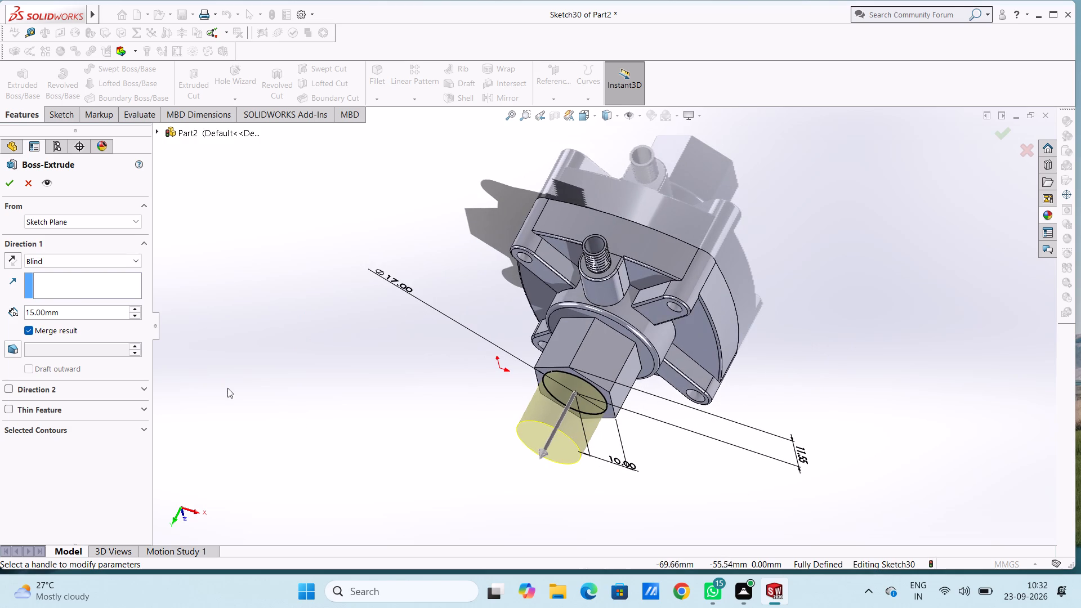
{"action": "double_click", "coordinate": [75, 307]}
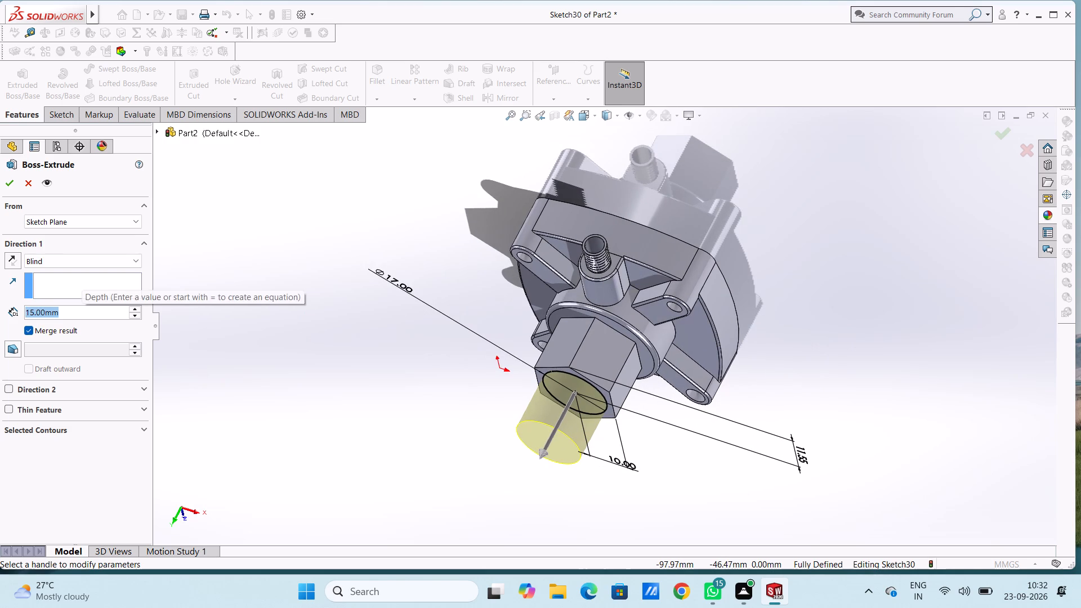
{"action": "type", "text": "12"}
{"action": "key", "text": "Return"}
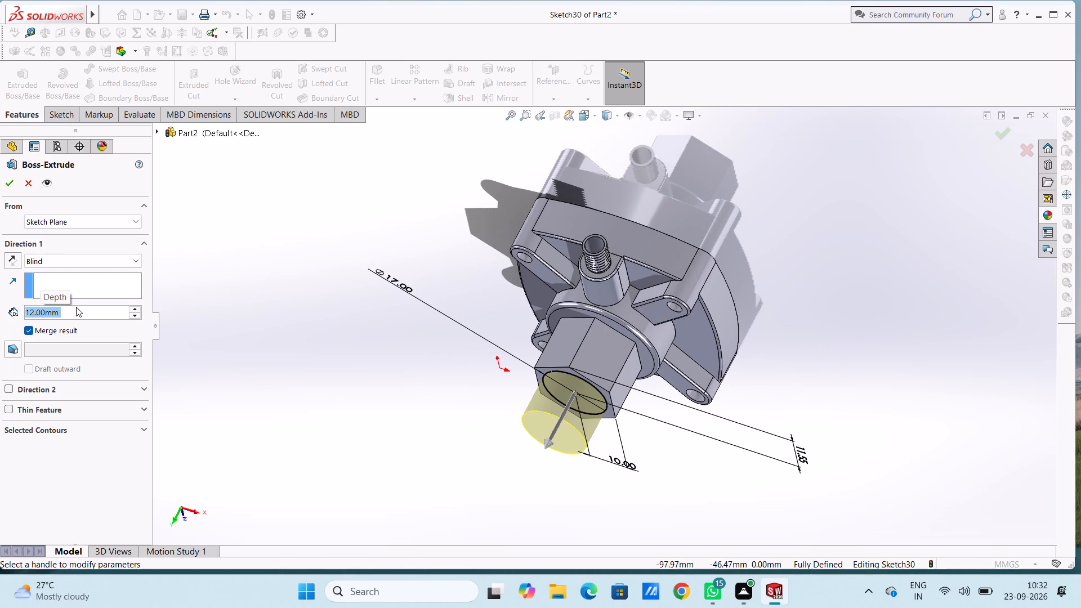
{"action": "type", "text": "10"}
{"action": "key", "text": "Return"}
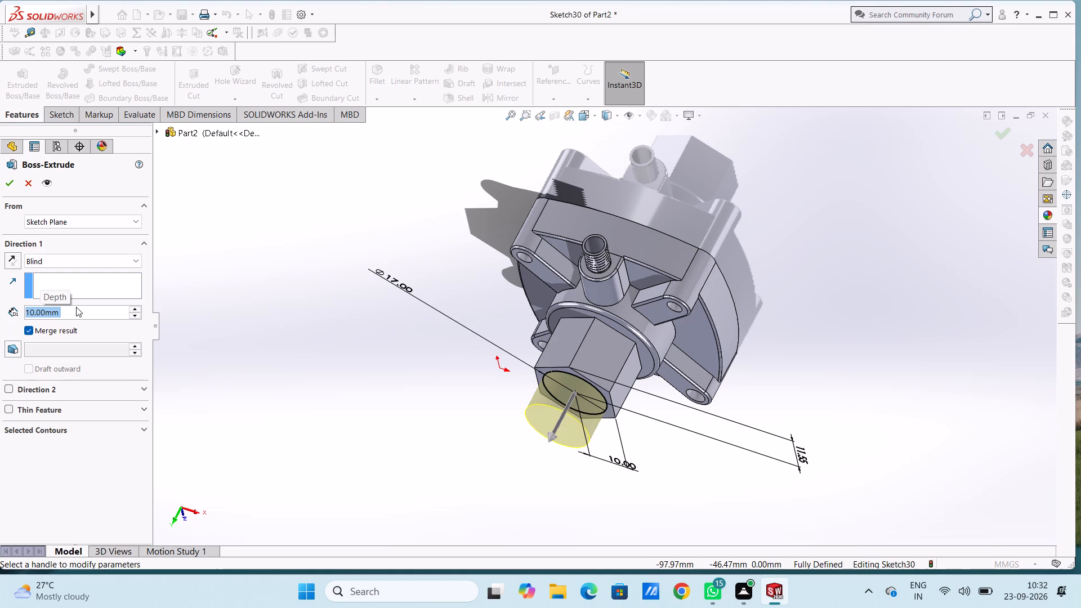
{"action": "type", "text": "12"}
{"action": "key", "text": "Return"}
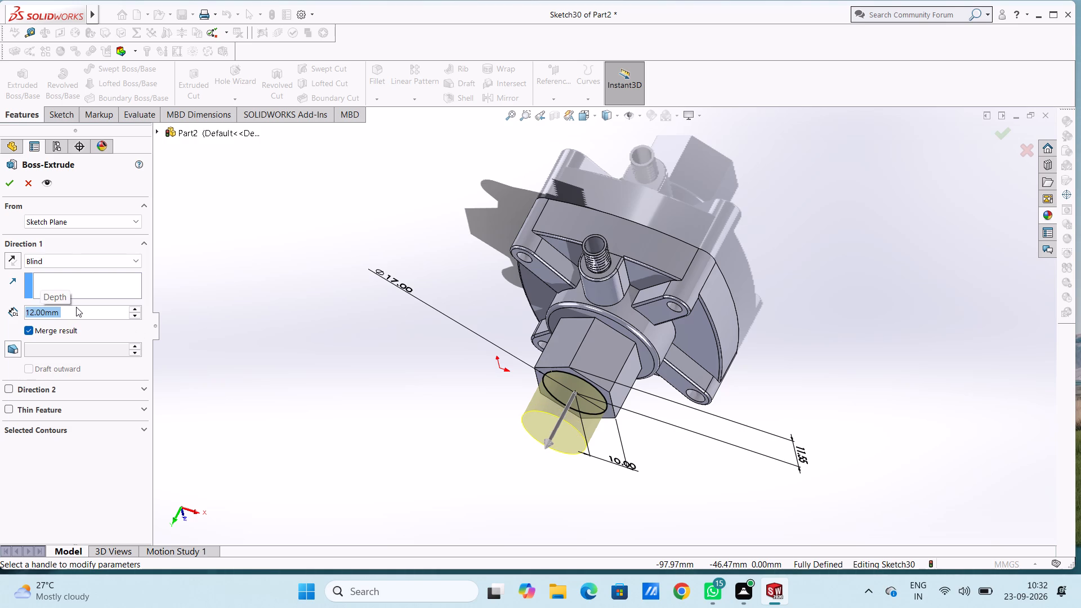
Make the extrusion a one-direction thin feature with its 2 mm wall reversed to the inside of the circle, and complete it.
{"action": "left_click", "coordinate": [8, 408]}
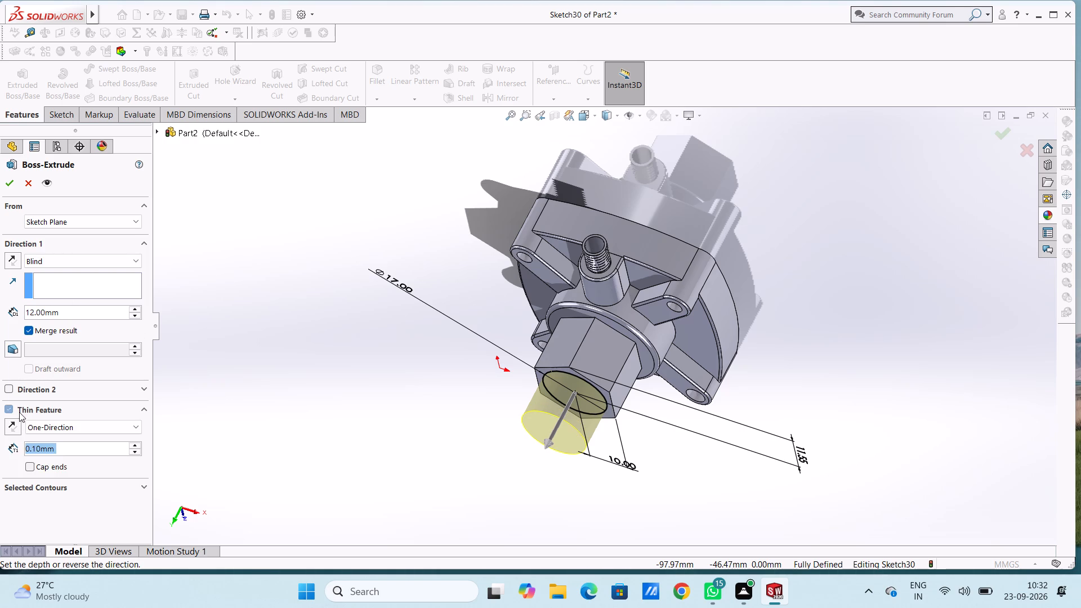
{"action": "key", "text": "1"}
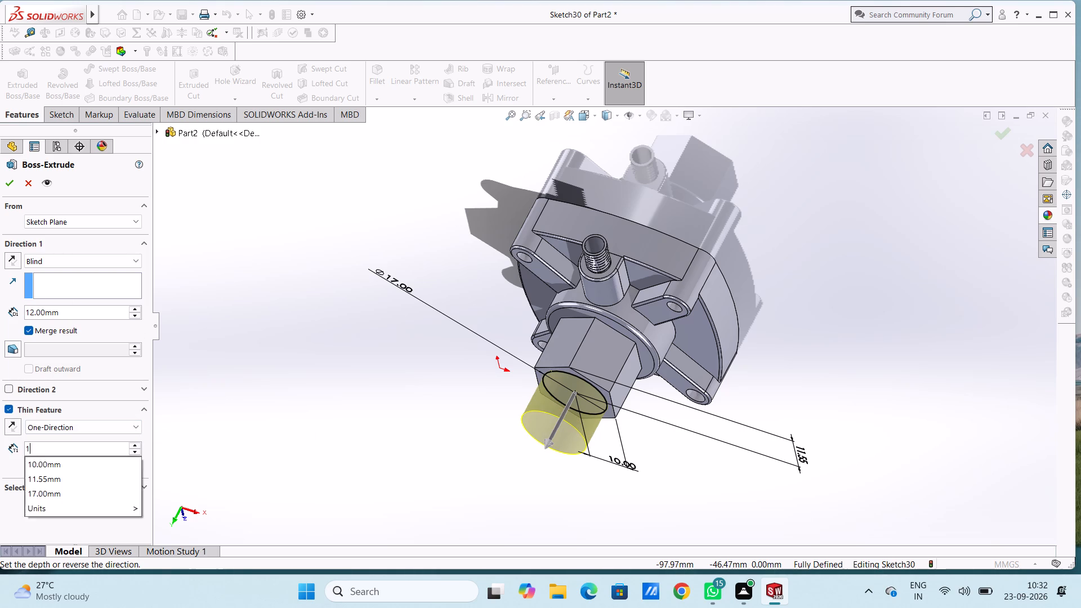
{"action": "key", "text": "Return"}
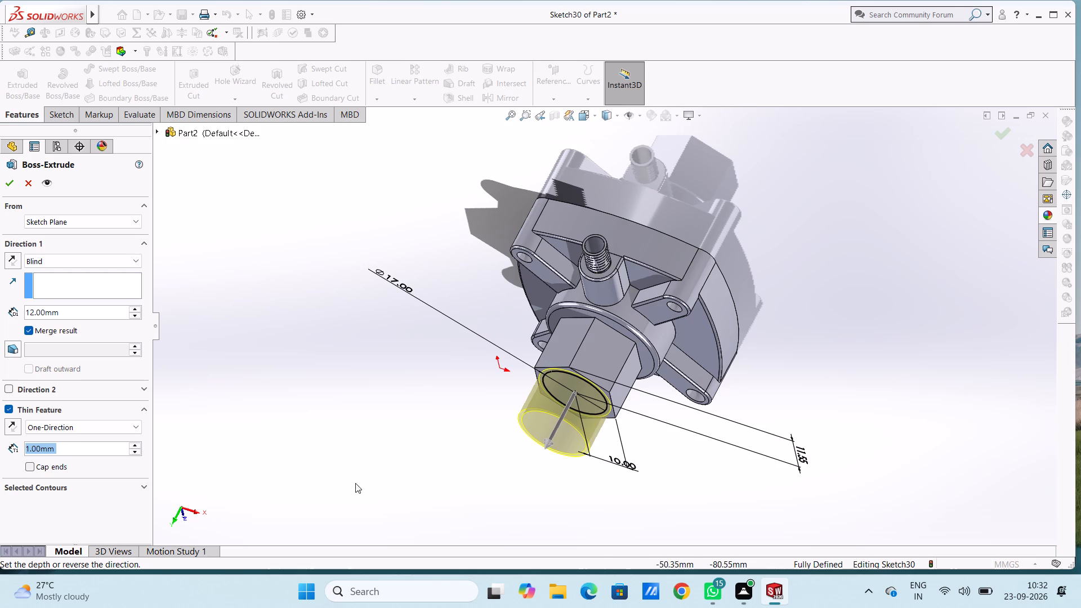
{"action": "middle_click_drag", "start_coordinate": [370, 479], "coordinate": [406, 298]}
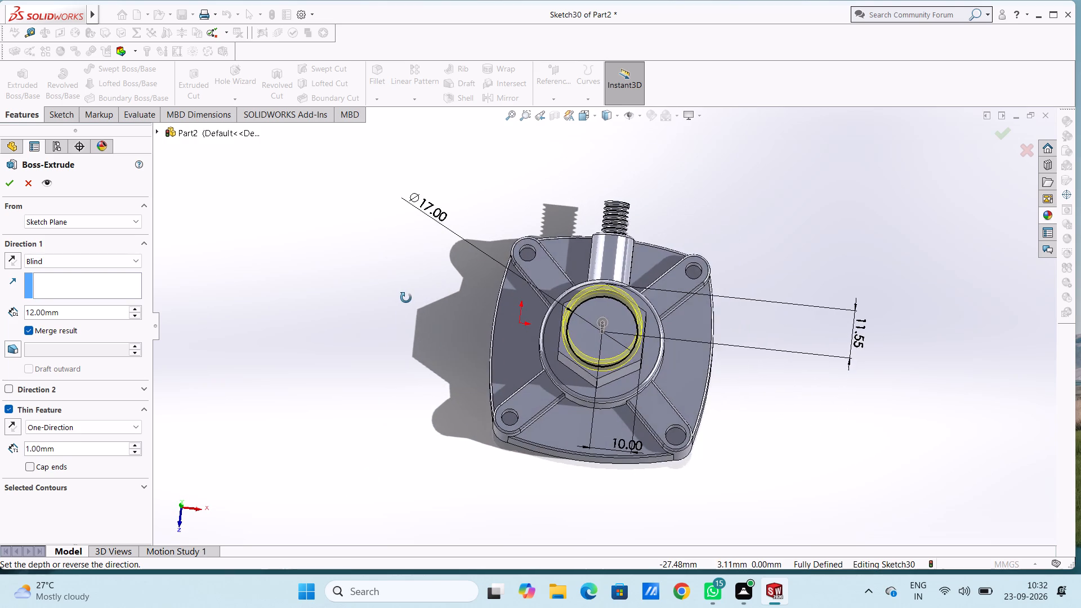
{"action": "middle_click_drag", "start_coordinate": [406, 298], "coordinate": [408, 297]}
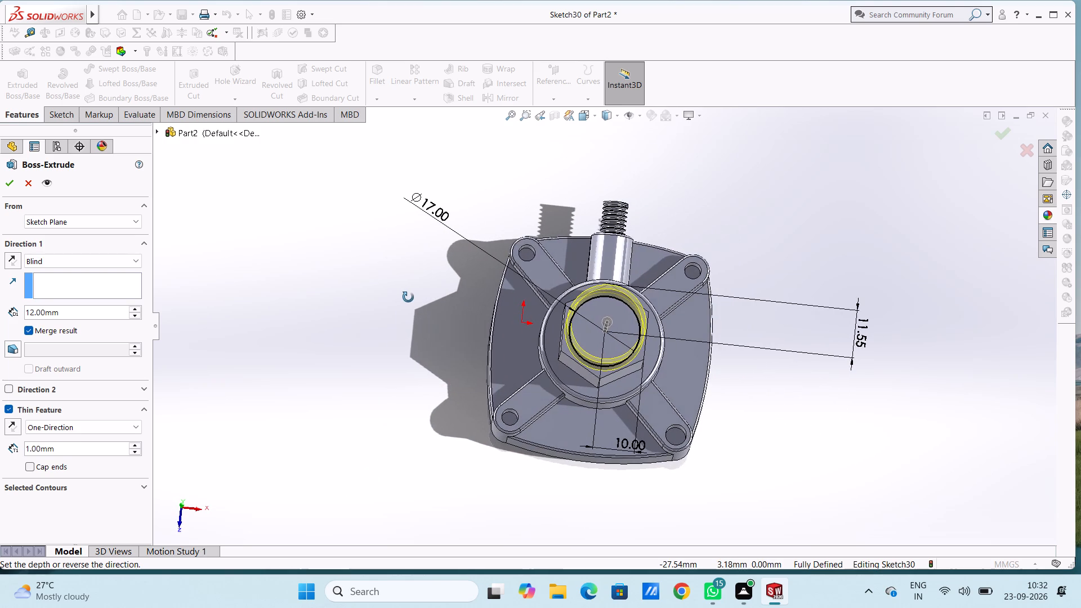
{"action": "middle_click_drag", "start_coordinate": [408, 297], "coordinate": [399, 310]}
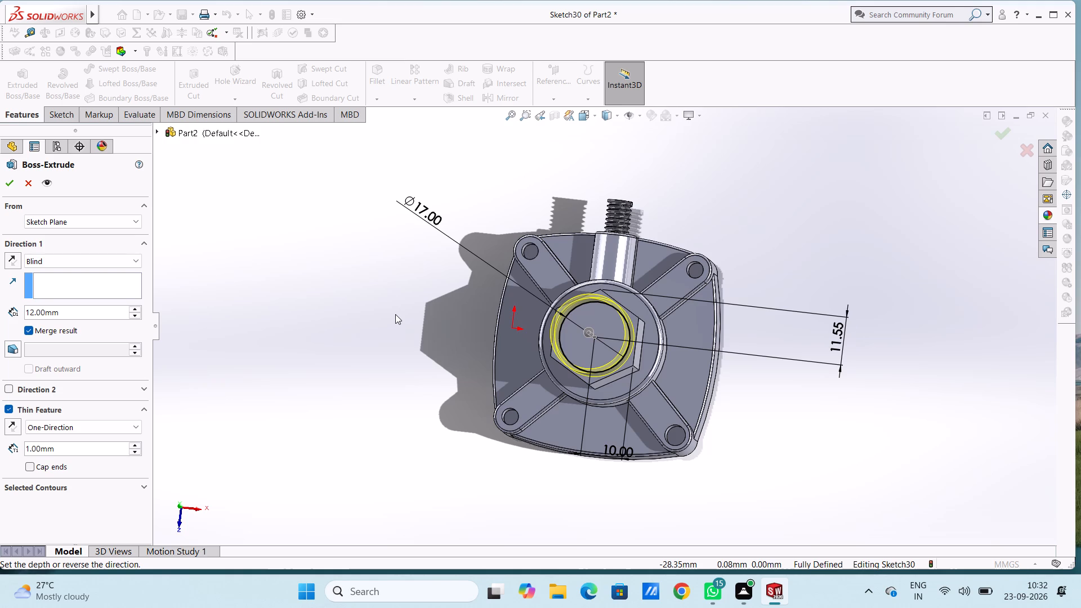
{"action": "left_click", "coordinate": [9, 428]}
{"action": "middle_click_drag", "start_coordinate": [278, 380], "coordinate": [288, 390]}
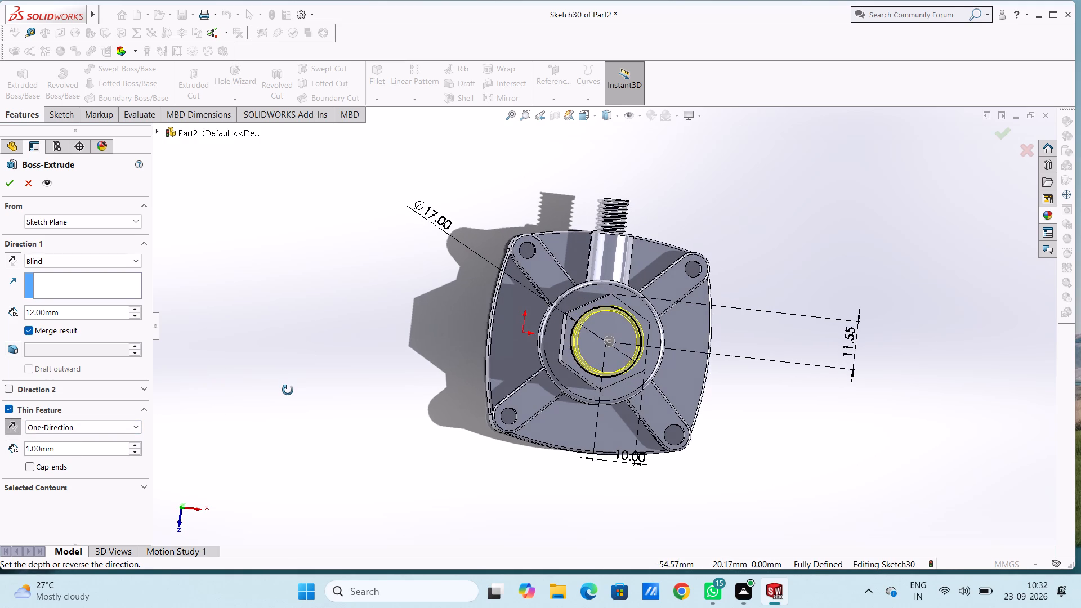
{"action": "middle_click_drag", "start_coordinate": [288, 390], "coordinate": [287, 392]}
{"action": "scroll", "coordinate": [287, 392], "scroll_direction": "up", "scroll_amount": 1}
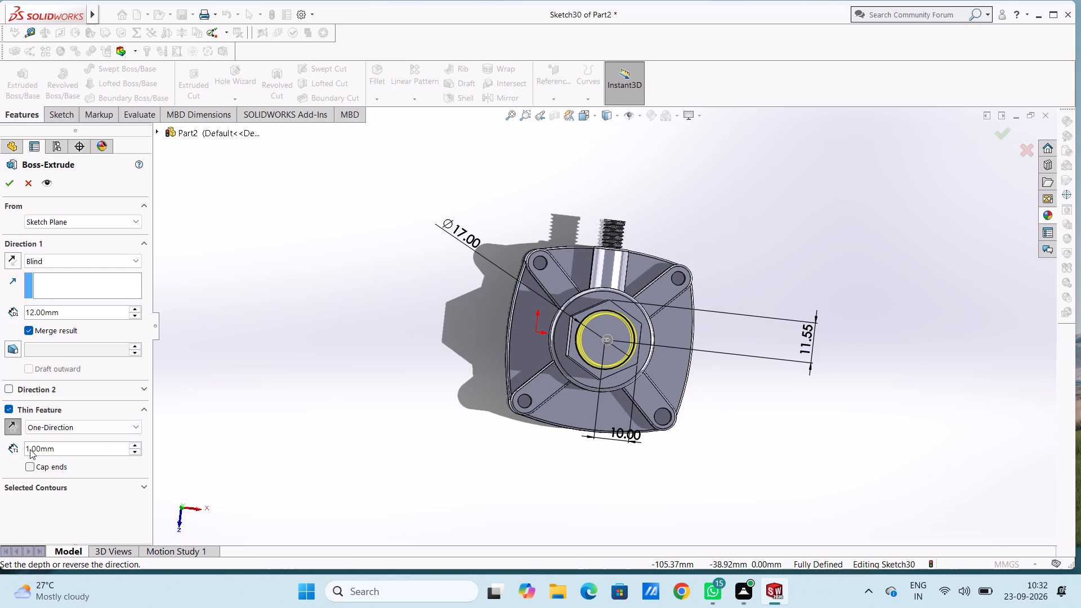
{"action": "triple_click", "coordinate": [65, 450]}
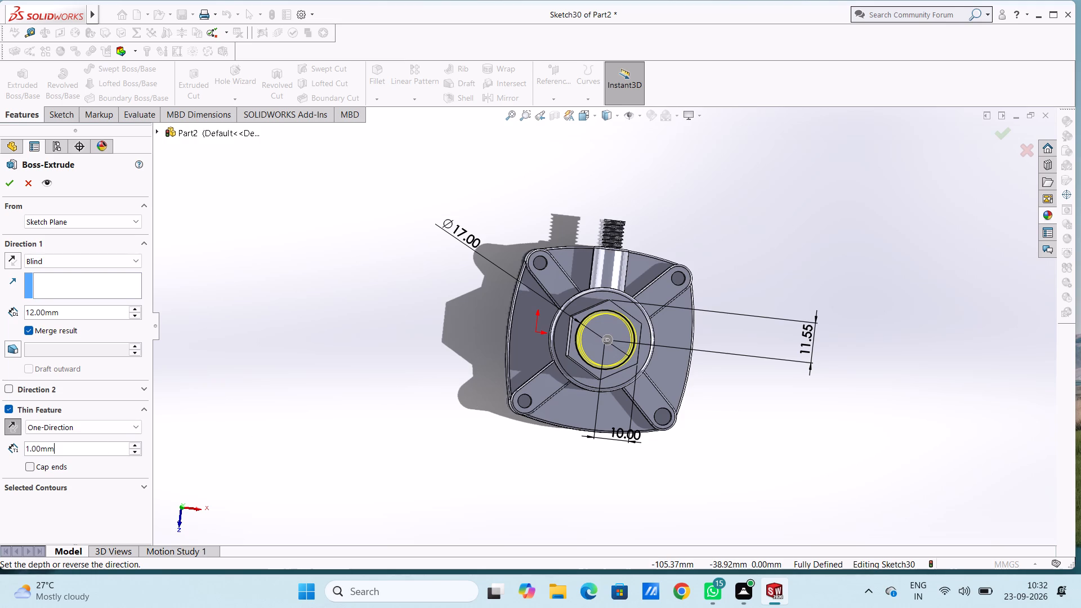
{"action": "double_click", "coordinate": [65, 450]}
{"action": "key", "text": "2"}
{"action": "key", "text": "Return"}
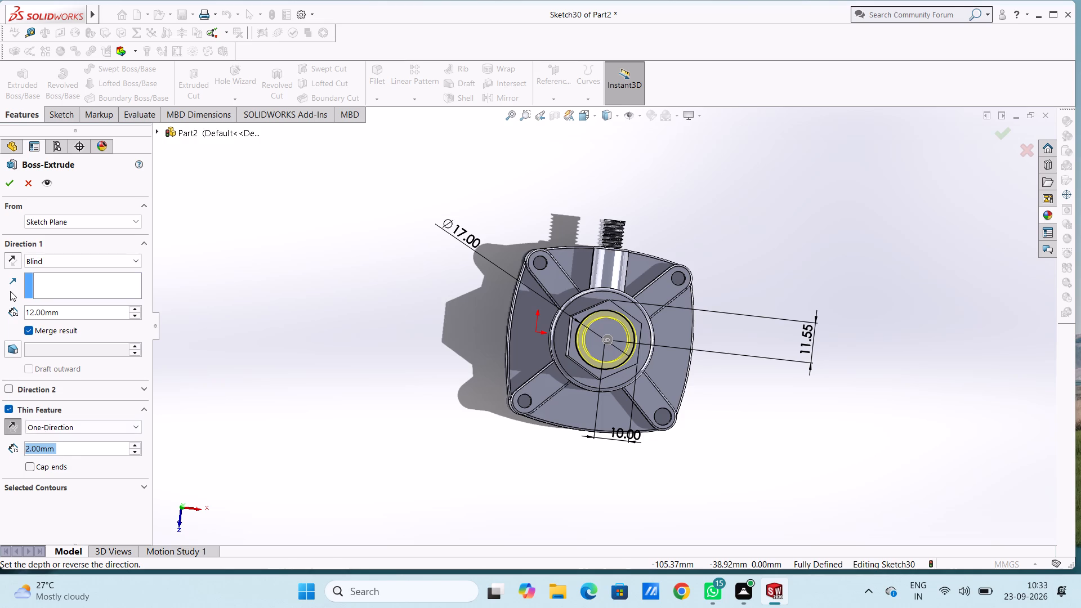
{"action": "left_click", "coordinate": [10, 178]}
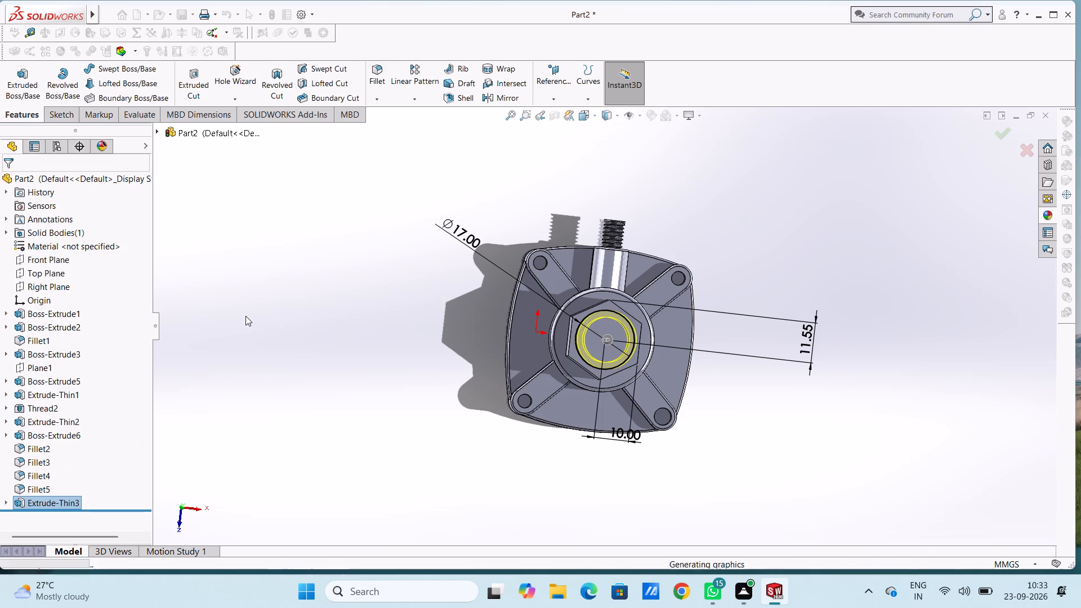
{"action": "left_click", "coordinate": [248, 314]}
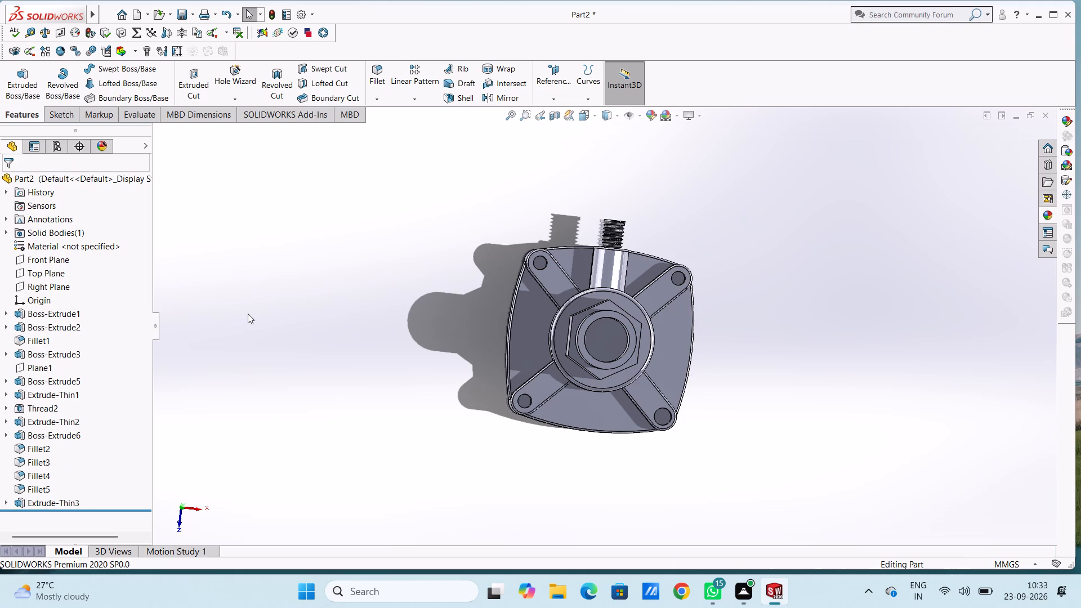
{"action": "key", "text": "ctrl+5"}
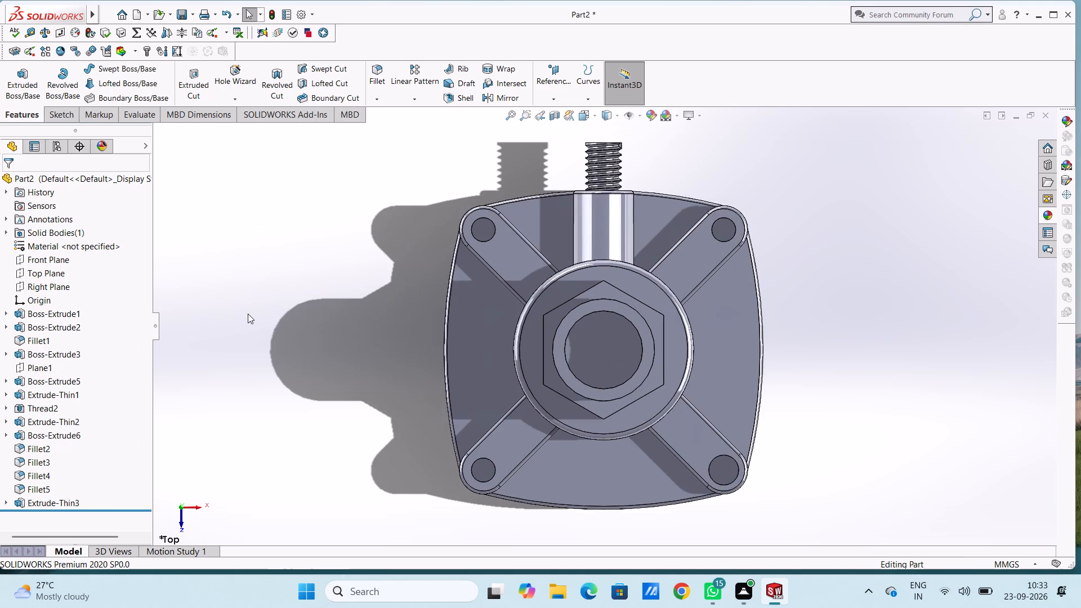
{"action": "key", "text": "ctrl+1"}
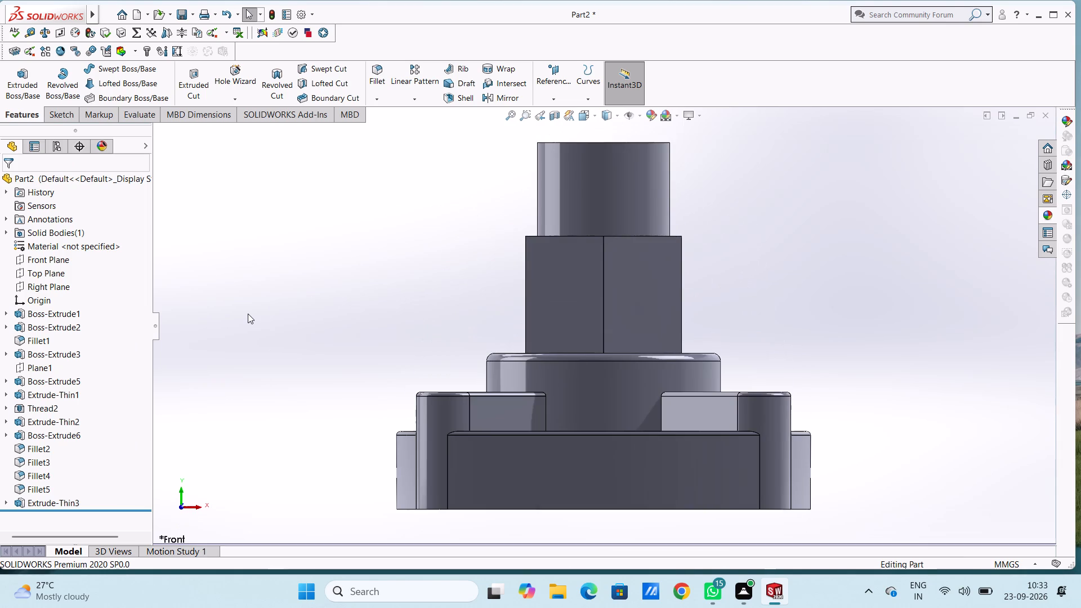
Start a Thread on the outer top edge of the hollow top tube with a start angle of 1 degree.
{"action": "middle_click_drag", "start_coordinate": [493, 189], "coordinate": [405, 363]}
{"action": "scroll", "coordinate": [552, 269], "scroll_direction": "down", "scroll_amount": 4}
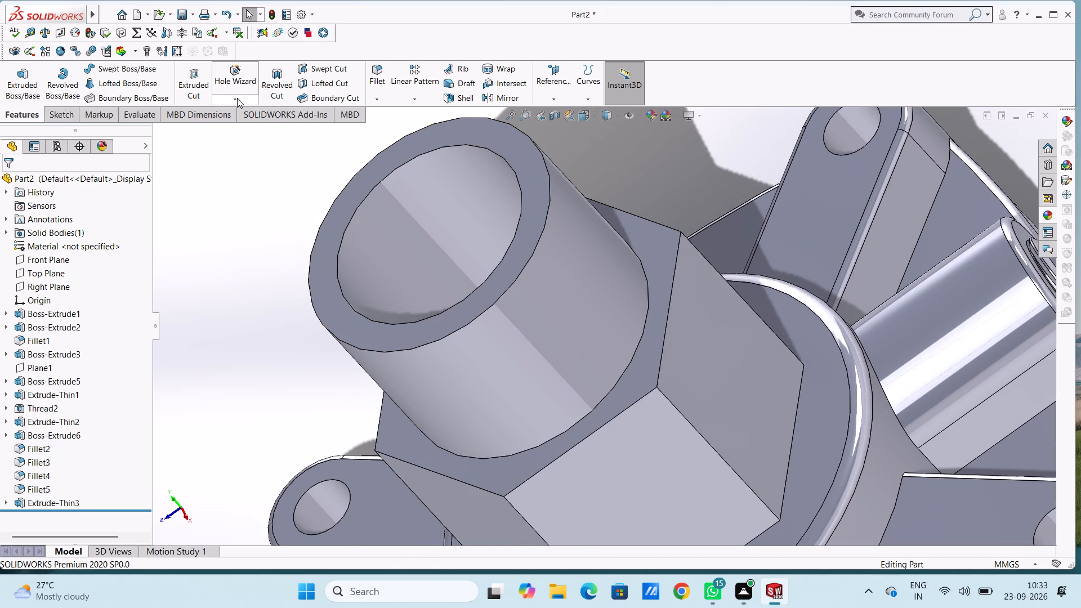
{"action": "left_click", "coordinate": [237, 98]}
{"action": "left_click", "coordinate": [247, 142]}
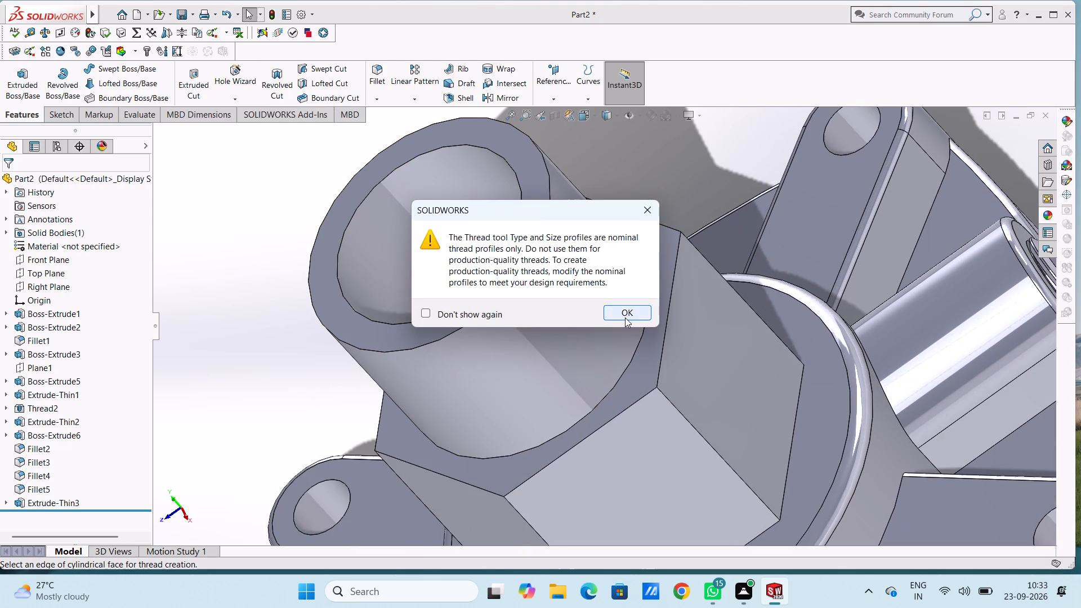
{"action": "left_click", "coordinate": [625, 318]}
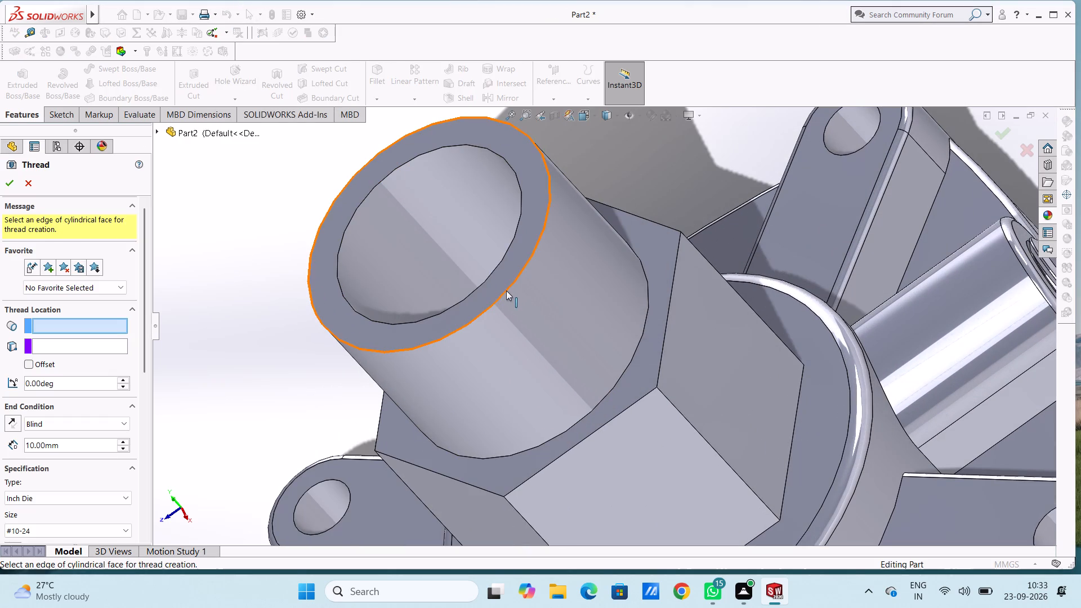
{"action": "left_click", "coordinate": [506, 290]}
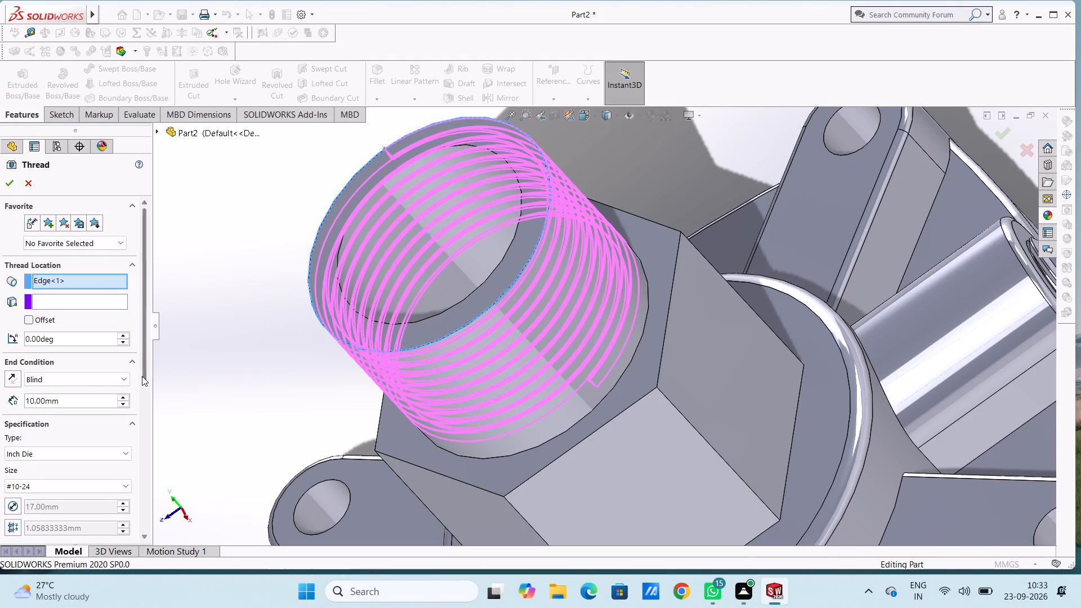
{"action": "double_click", "coordinate": [80, 343]}
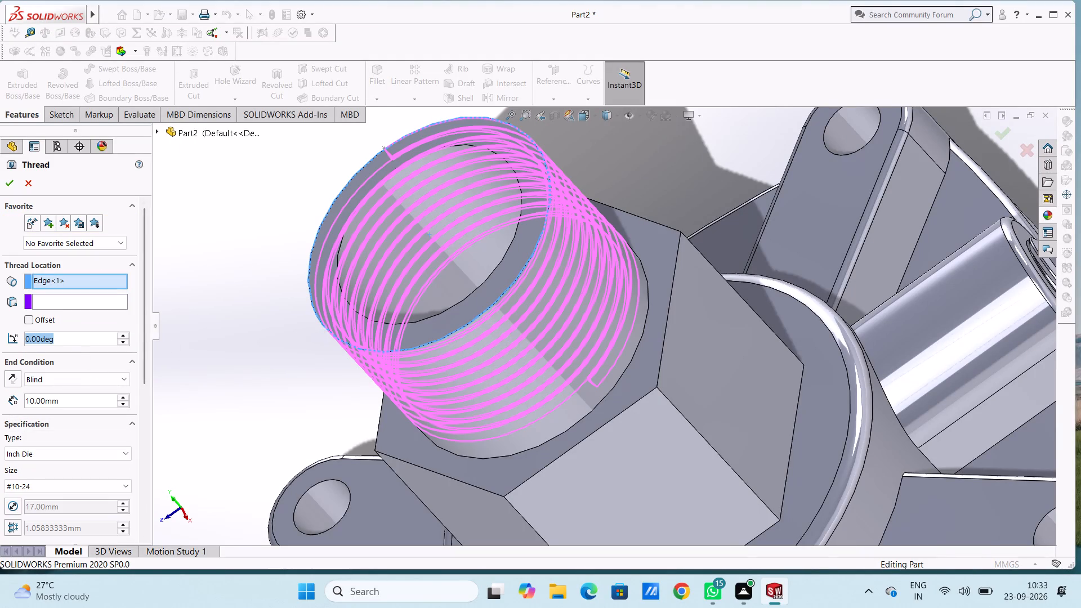
{"action": "key", "text": "0"}
{"action": "key", "text": "Return"}
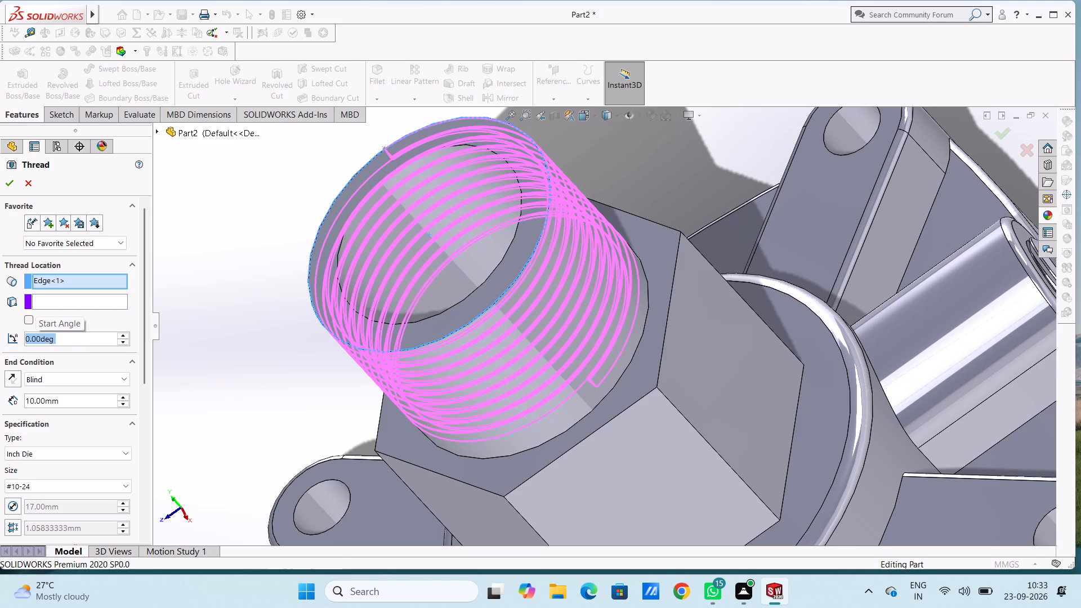
{"action": "key", "text": "1"}
{"action": "key", "text": "Return"}
Set the top tube thread's blind depth to 11 mm.
{"action": "double_click", "coordinate": [75, 403]}
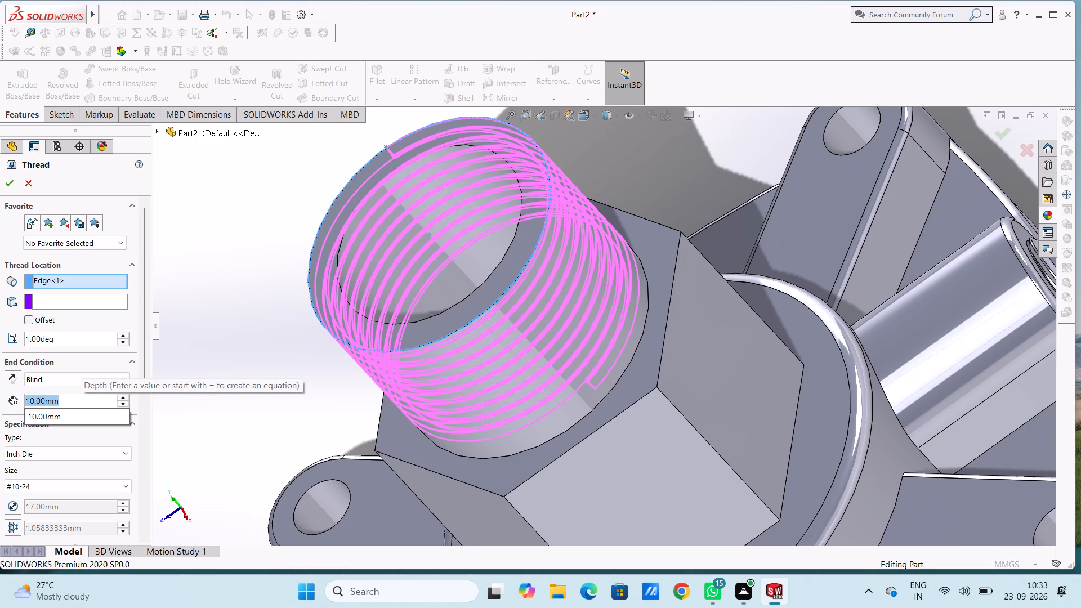
{"action": "key", "text": "1"}
{"action": "key", "text": "Return"}
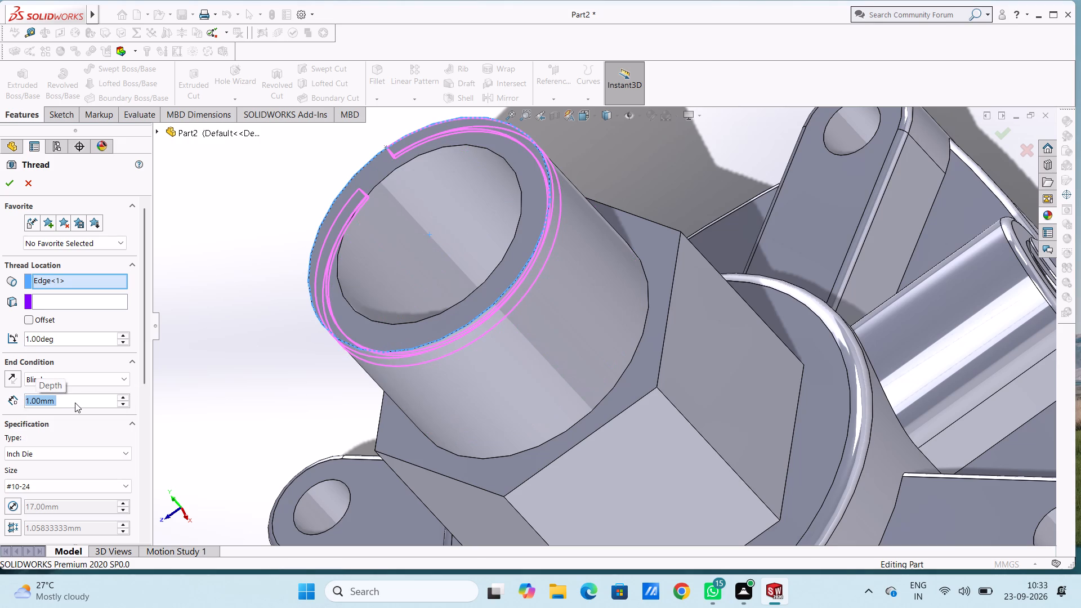
{"action": "type", "text": "12"}
{"action": "key", "text": "Return"}
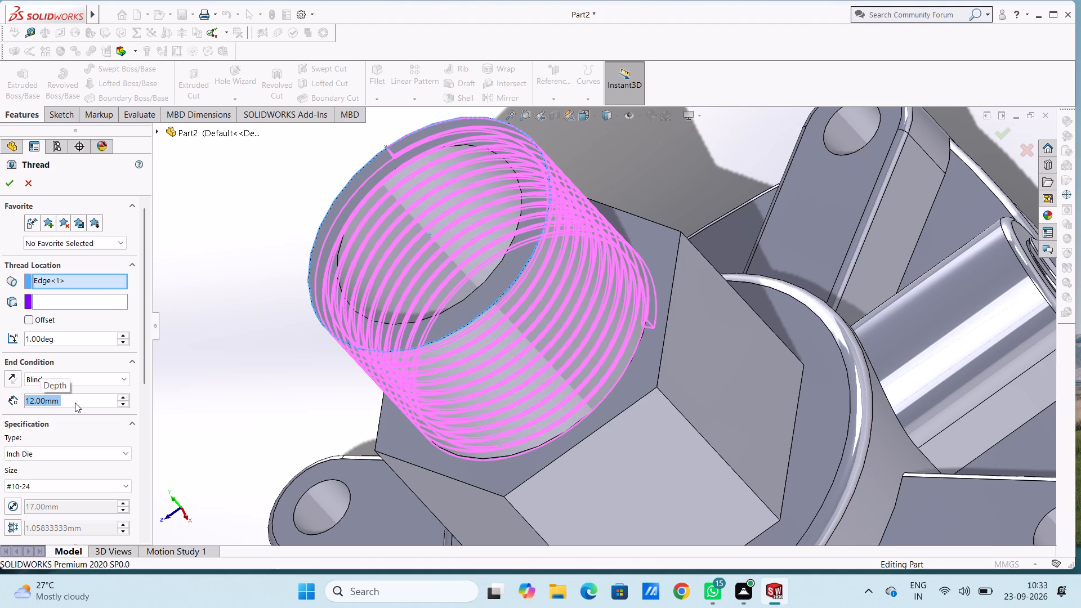
{"action": "middle_click_drag", "start_coordinate": [290, 365], "coordinate": [263, 350]}
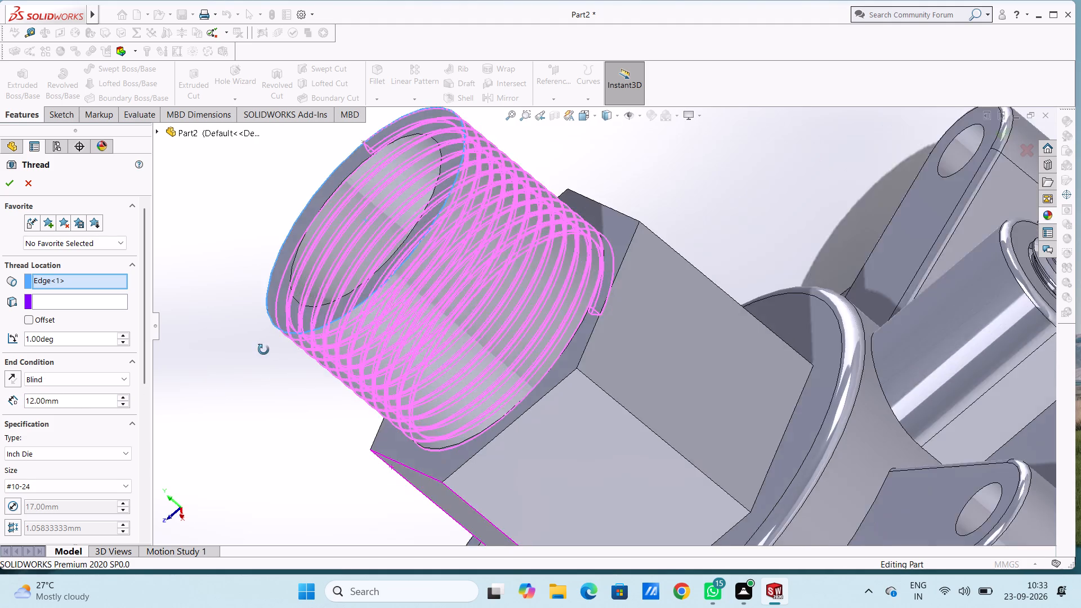
{"action": "middle_click_drag", "start_coordinate": [263, 350], "coordinate": [278, 338]}
{"action": "double_click", "coordinate": [73, 399]}
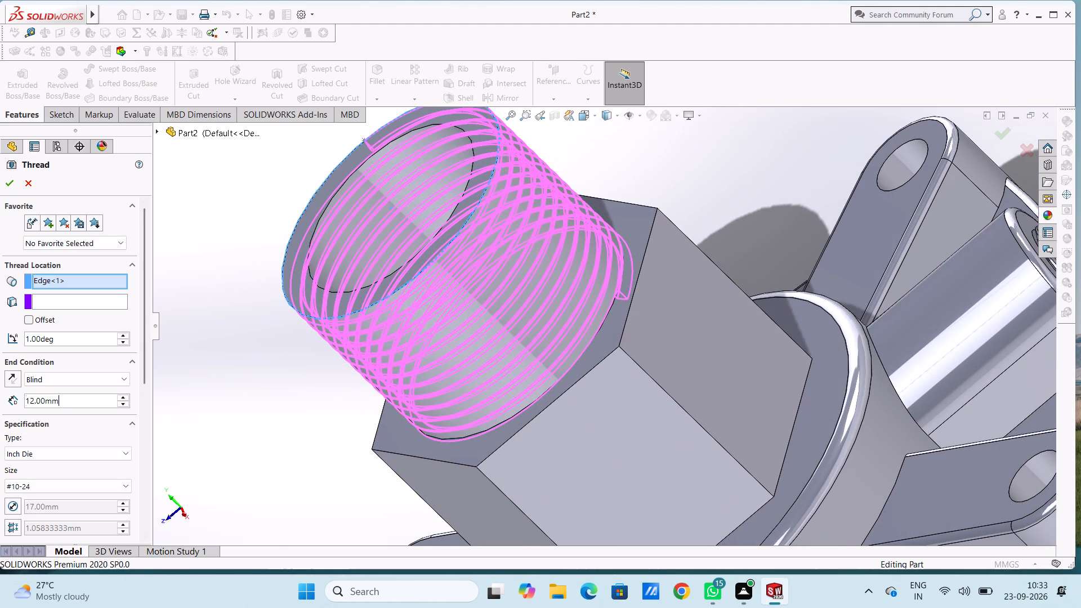
{"action": "type", "text": "10"}
{"action": "key", "text": "Return"}
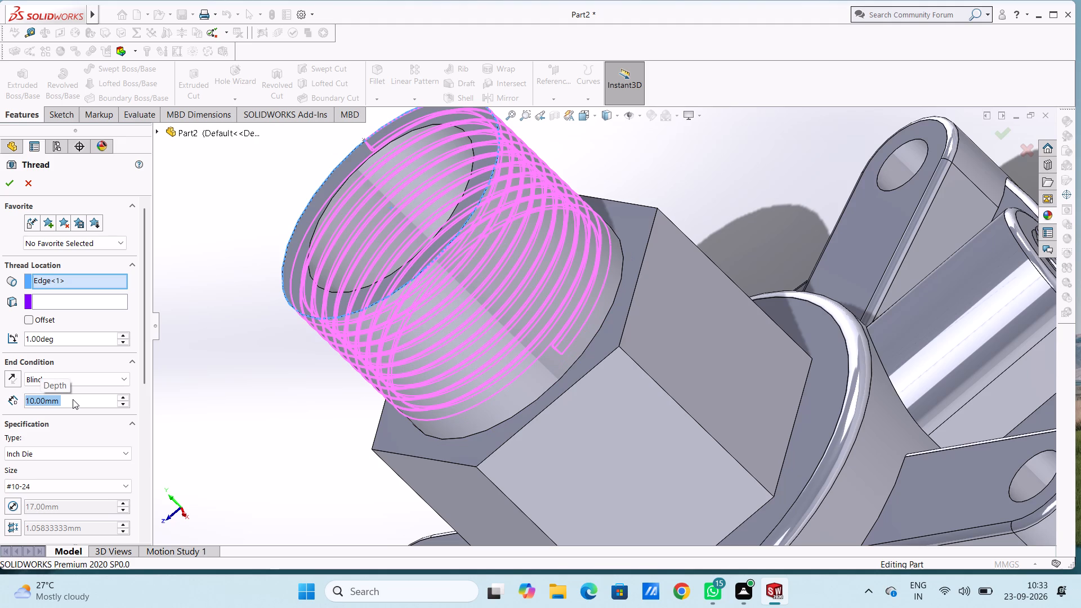
{"action": "left_click", "coordinate": [73, 399]}
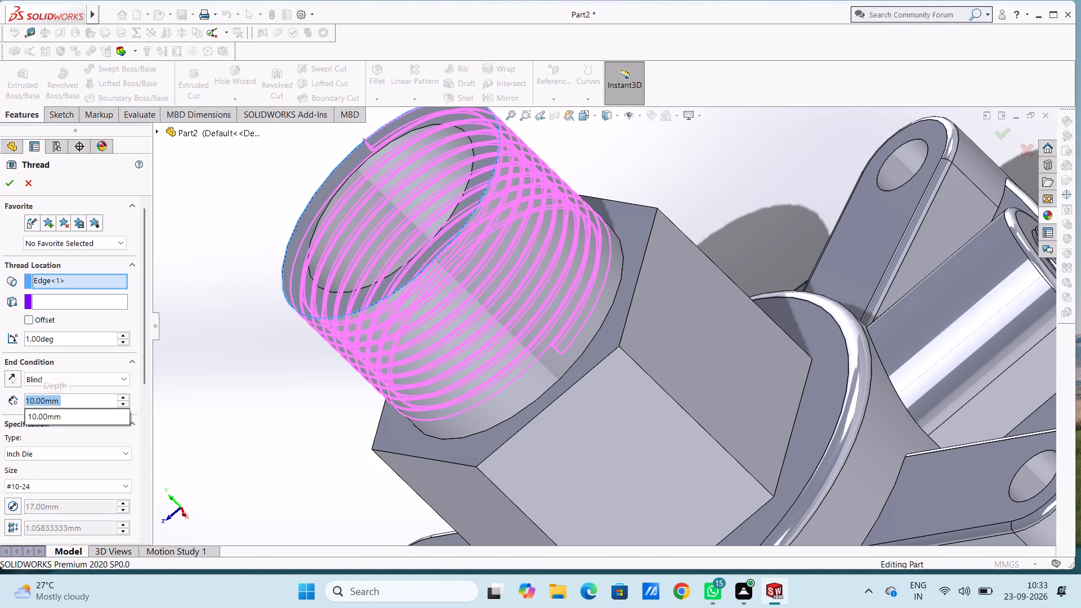
{"action": "left_click", "coordinate": [73, 399]}
{"action": "type", "text": "11"}
{"action": "key", "text": "Return"}
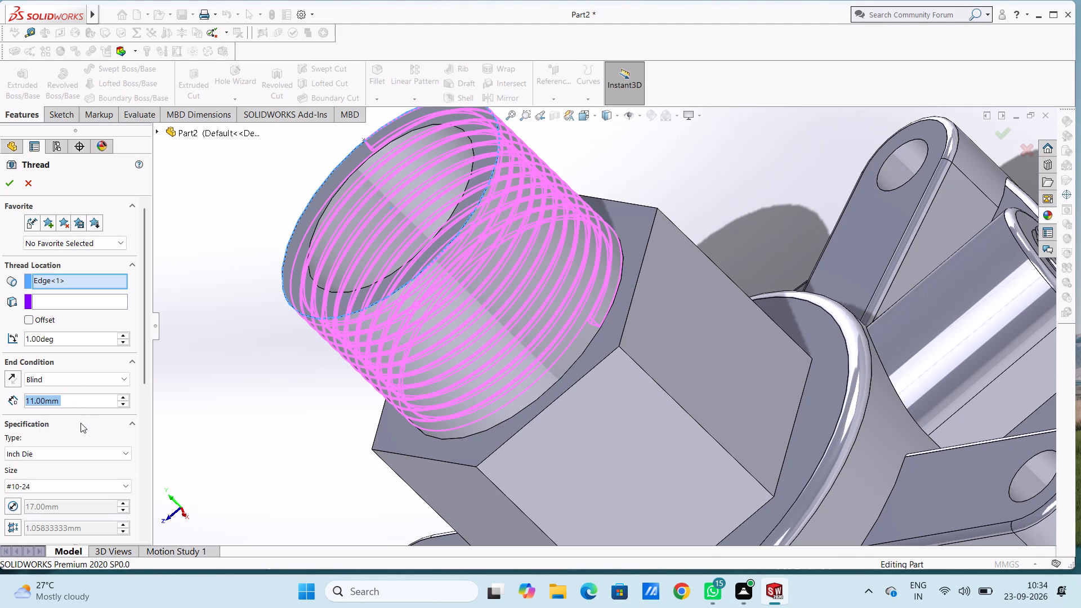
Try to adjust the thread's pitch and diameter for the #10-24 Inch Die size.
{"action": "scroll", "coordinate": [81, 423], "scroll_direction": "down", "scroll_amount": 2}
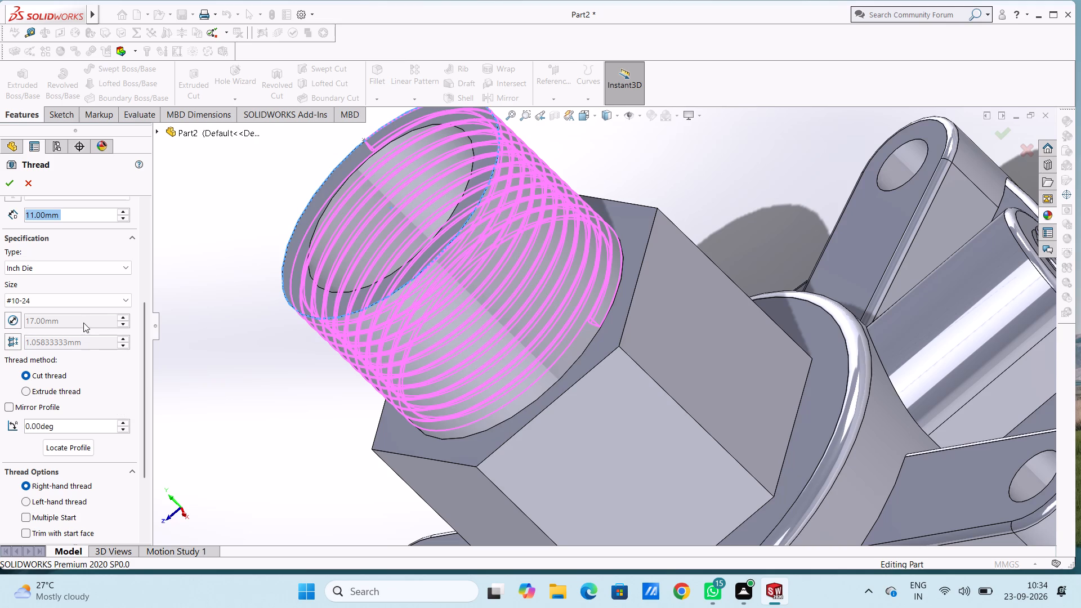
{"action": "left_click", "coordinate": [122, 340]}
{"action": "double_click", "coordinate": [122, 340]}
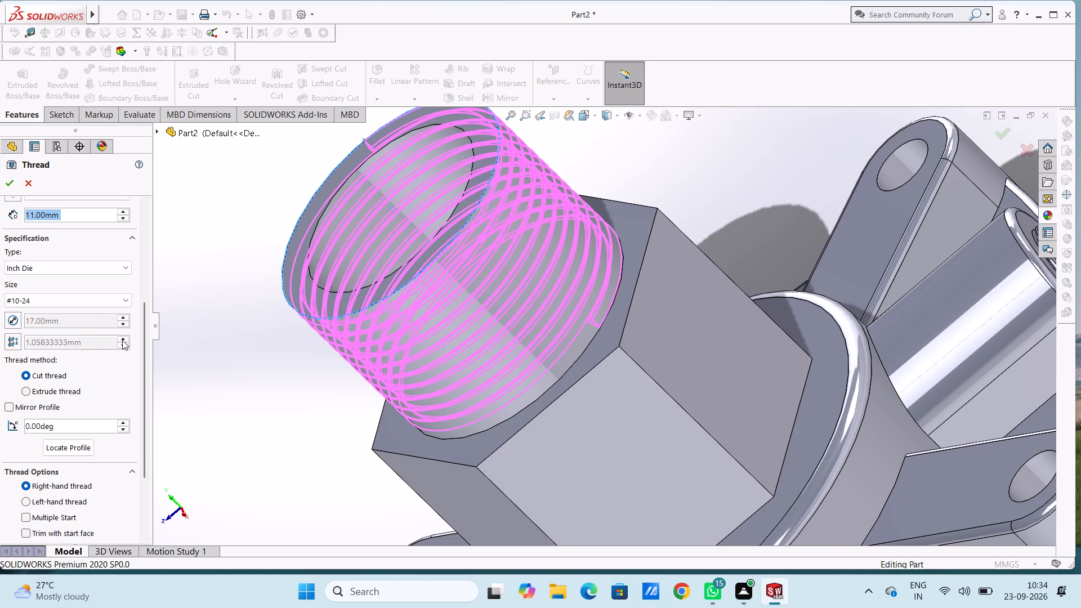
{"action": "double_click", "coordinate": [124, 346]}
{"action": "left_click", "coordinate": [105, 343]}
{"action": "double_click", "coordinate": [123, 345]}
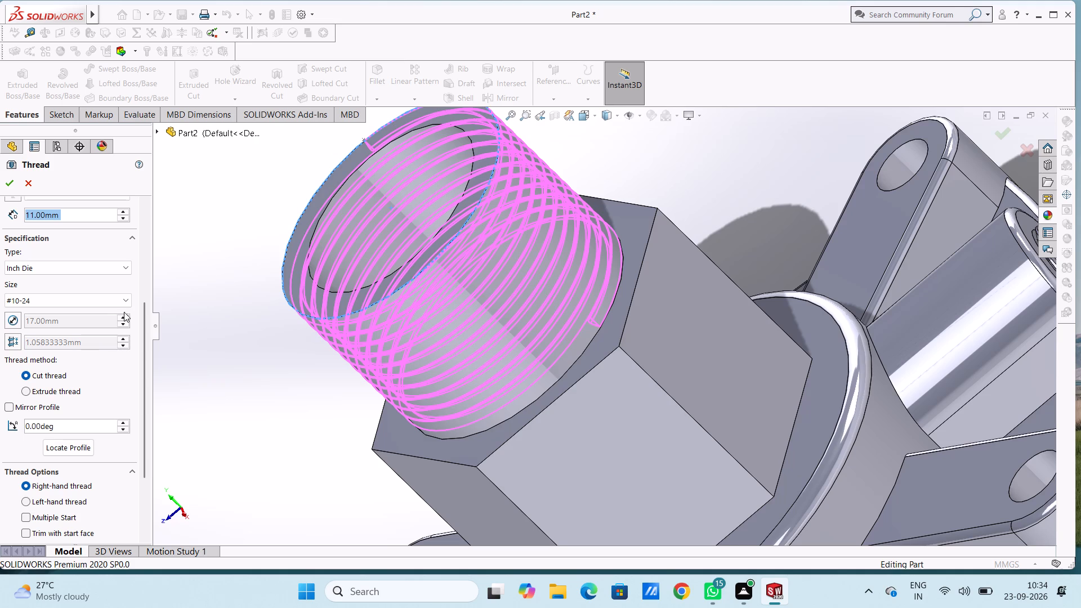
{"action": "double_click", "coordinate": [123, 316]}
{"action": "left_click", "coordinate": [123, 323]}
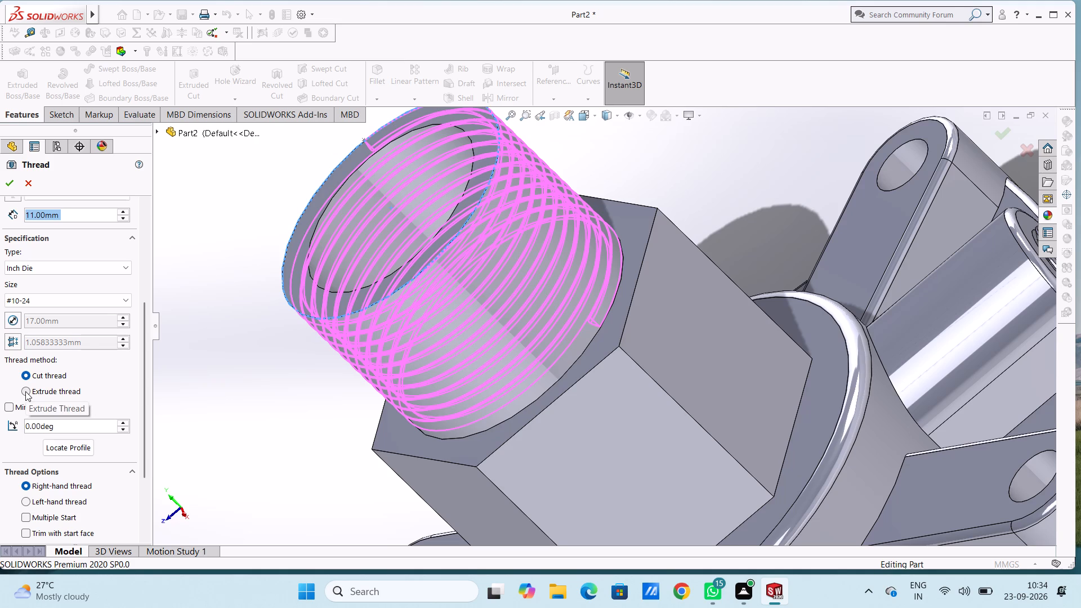
Change the thread method to Extrude thread and enter a profile rotation angle of 0 degrees.
{"action": "left_click", "coordinate": [26, 391]}
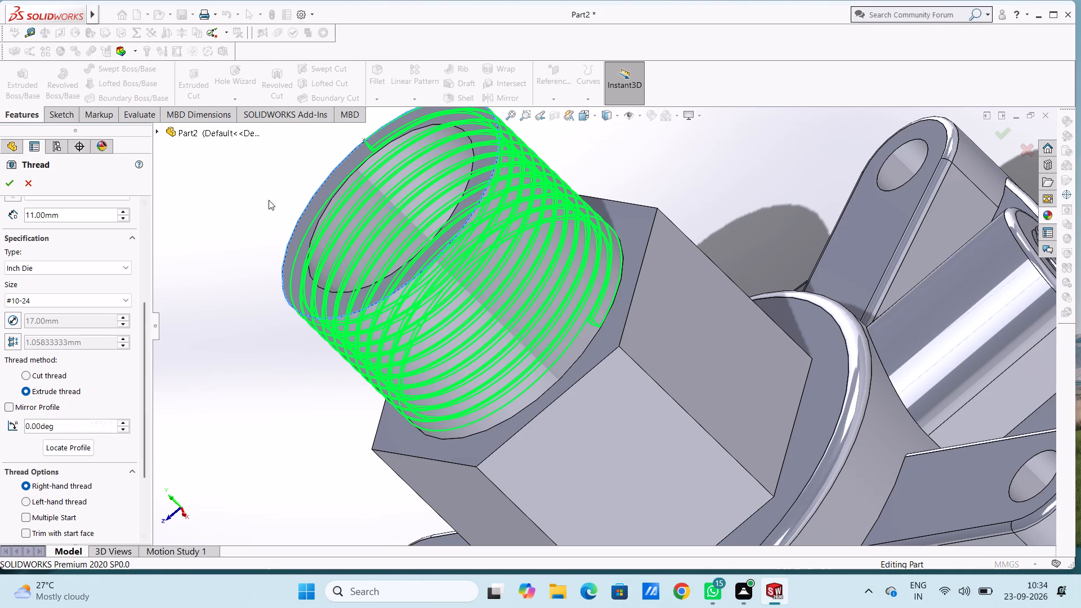
{"action": "left_click_drag", "start_coordinate": [369, 146], "coordinate": [362, 160]}
{"action": "left_click_drag", "start_coordinate": [362, 160], "coordinate": [361, 162]}
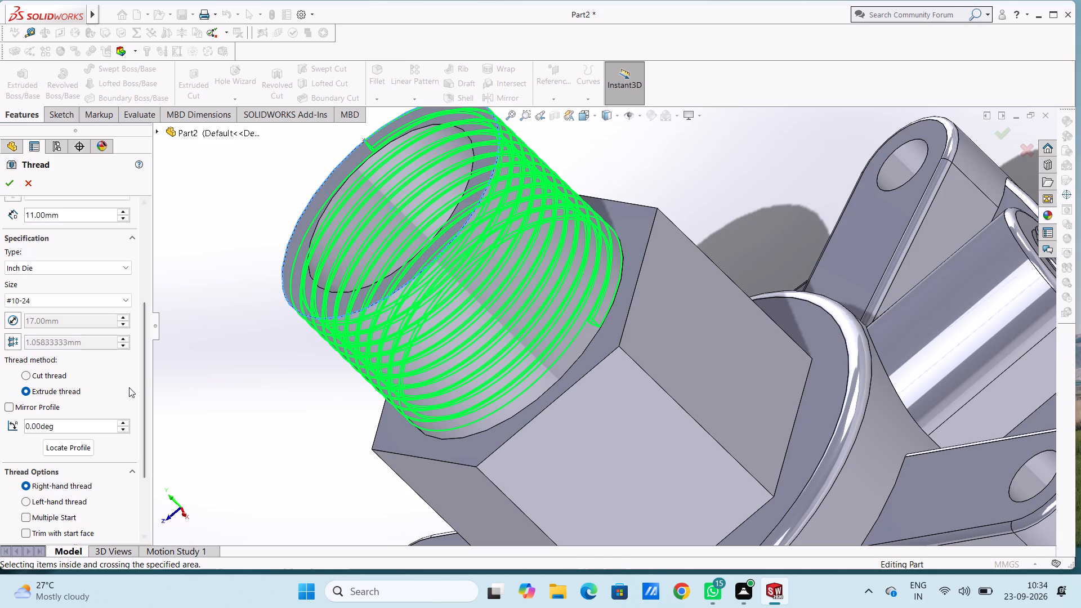
{"action": "scroll", "coordinate": [129, 387], "scroll_direction": "up", "scroll_amount": 1}
{"action": "scroll", "coordinate": [111, 416], "scroll_direction": "down", "scroll_amount": 1}
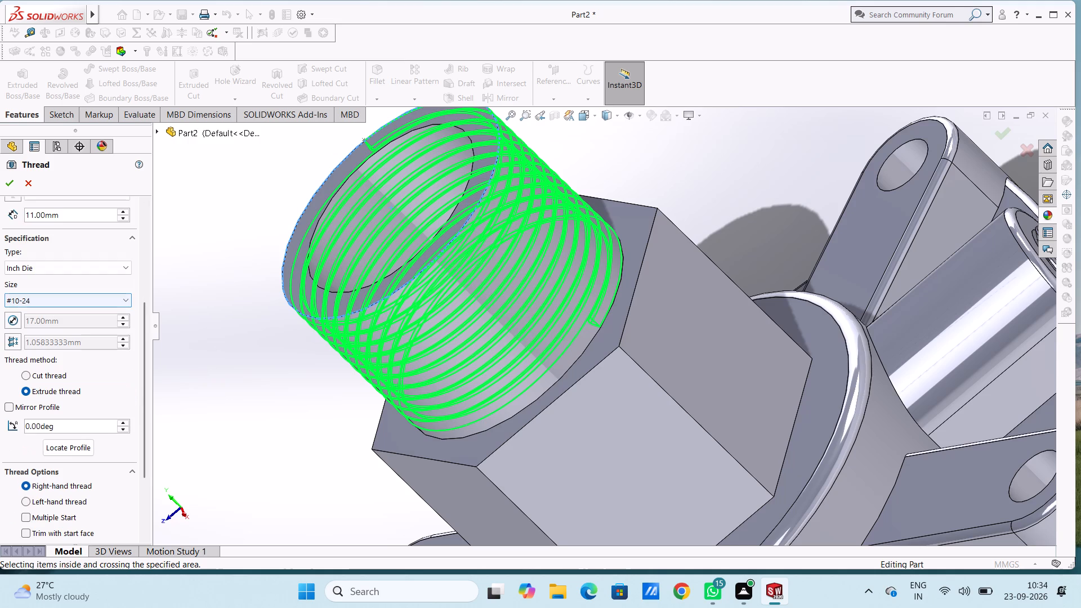
{"action": "scroll", "coordinate": [105, 428], "scroll_direction": "down", "scroll_amount": 1}
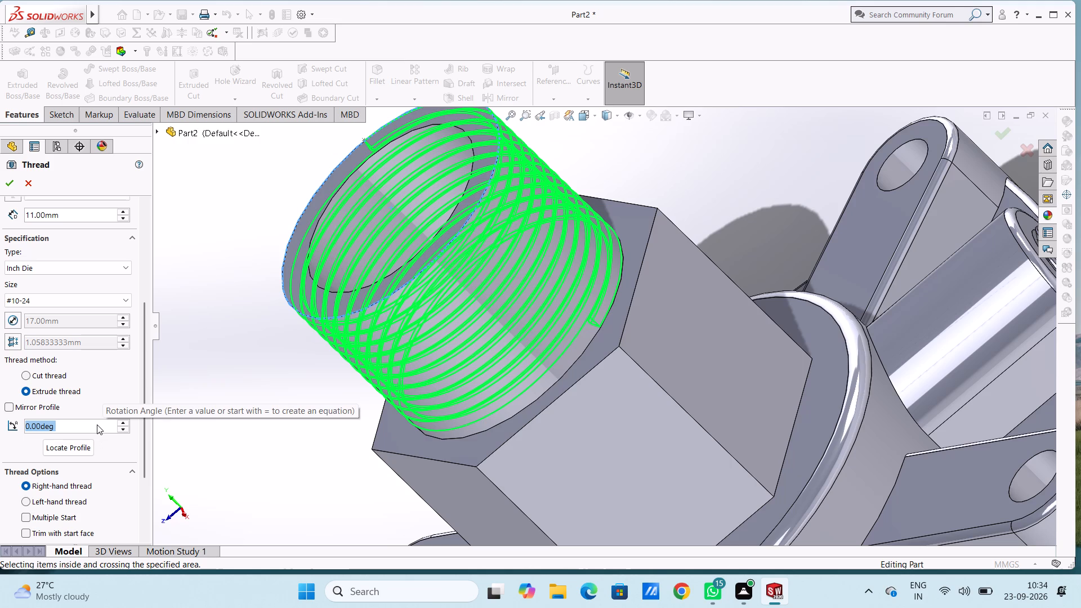
{"action": "key", "text": "0"}
{"action": "key", "text": "Return"}
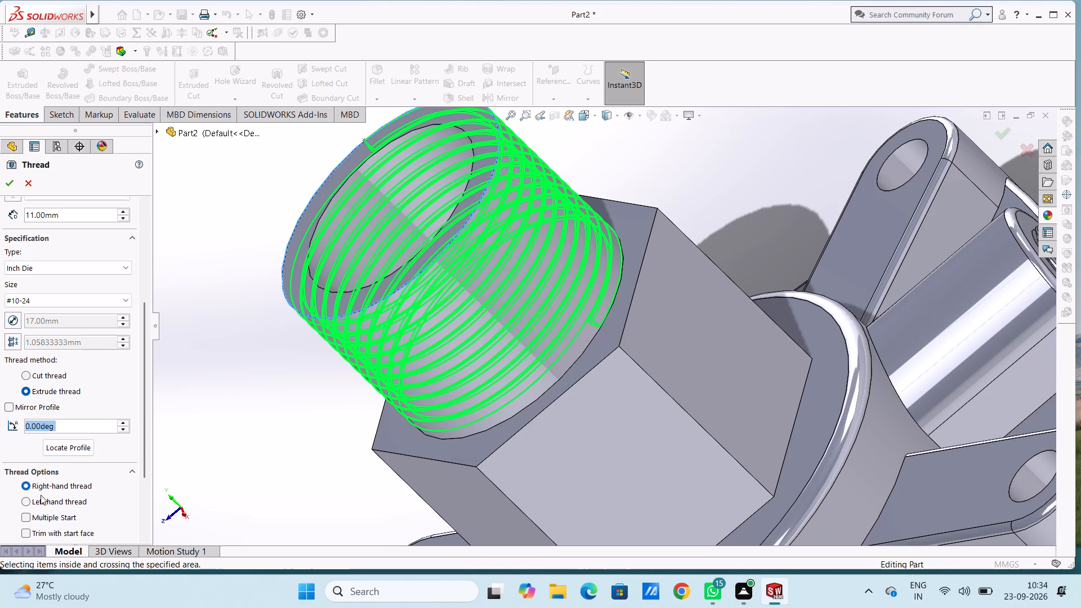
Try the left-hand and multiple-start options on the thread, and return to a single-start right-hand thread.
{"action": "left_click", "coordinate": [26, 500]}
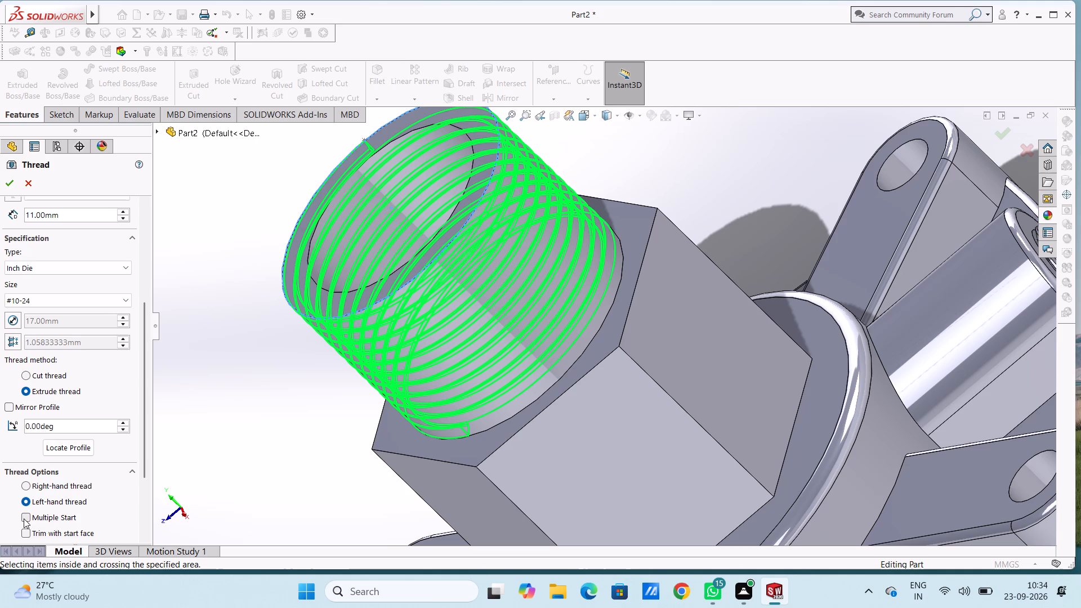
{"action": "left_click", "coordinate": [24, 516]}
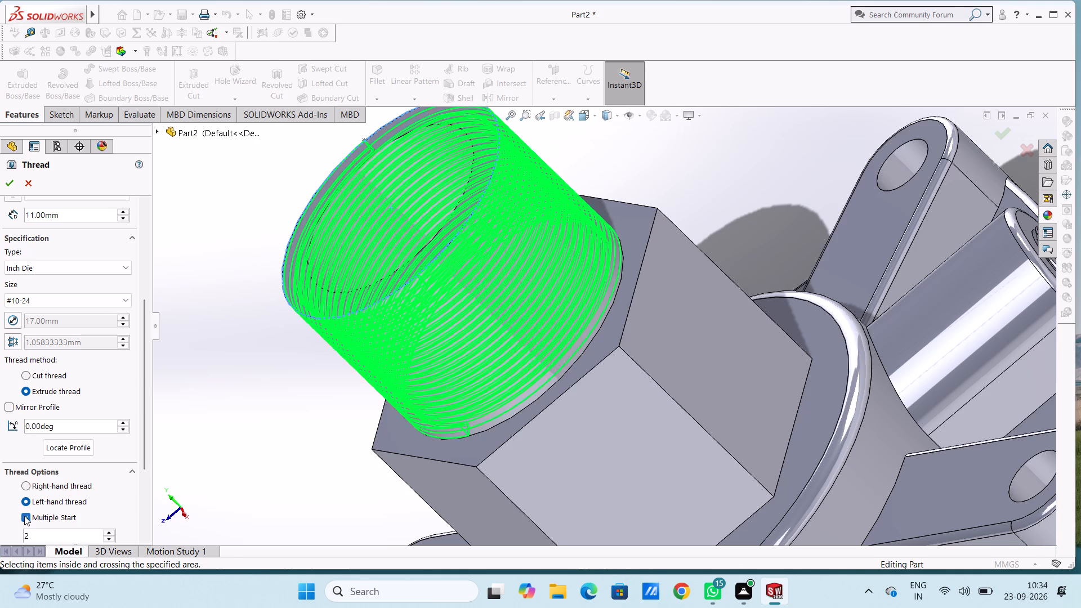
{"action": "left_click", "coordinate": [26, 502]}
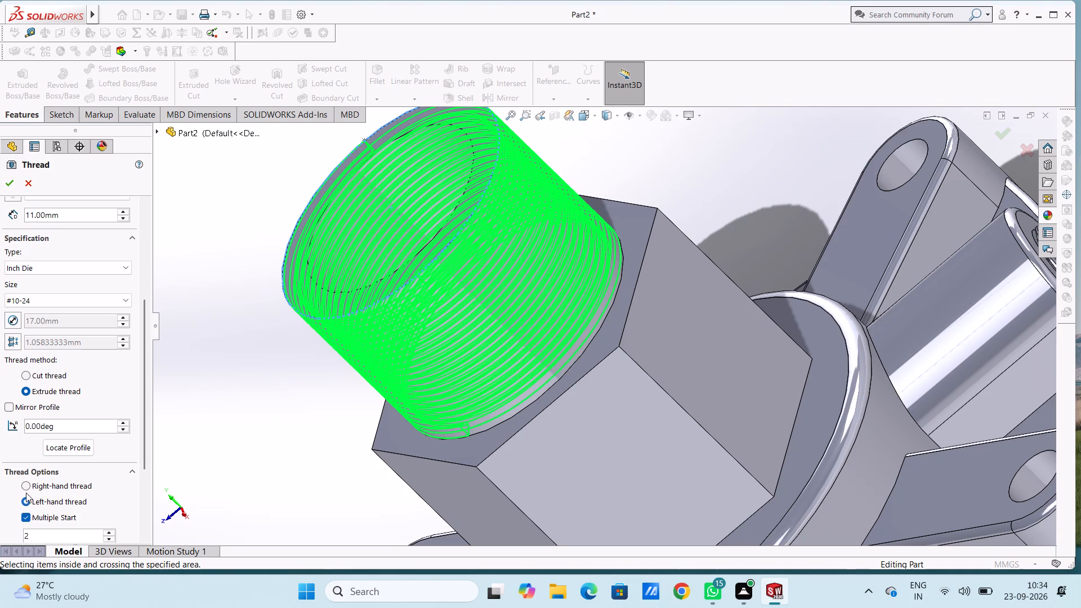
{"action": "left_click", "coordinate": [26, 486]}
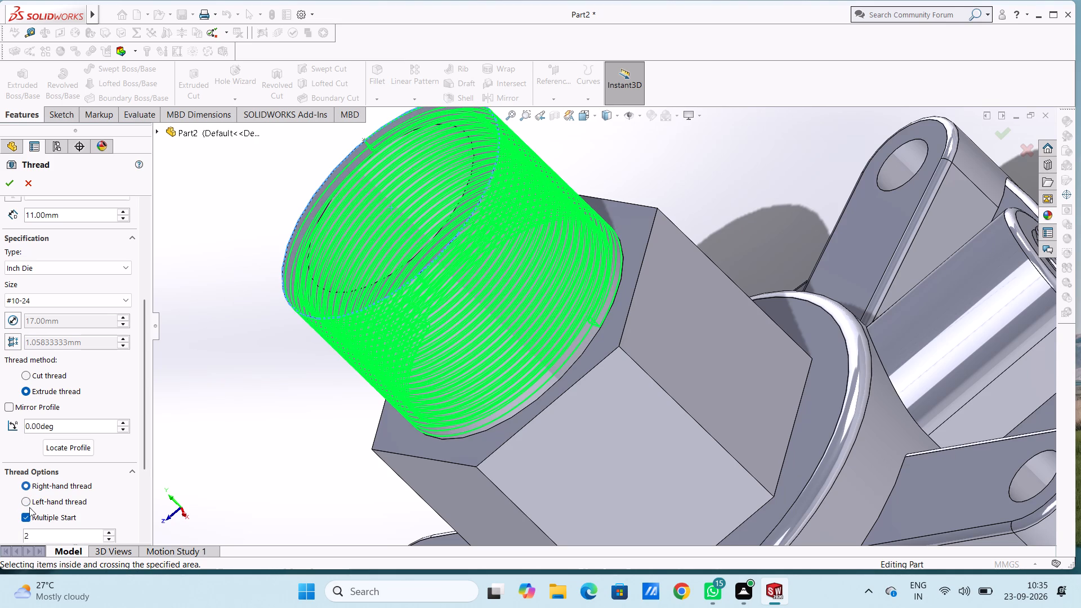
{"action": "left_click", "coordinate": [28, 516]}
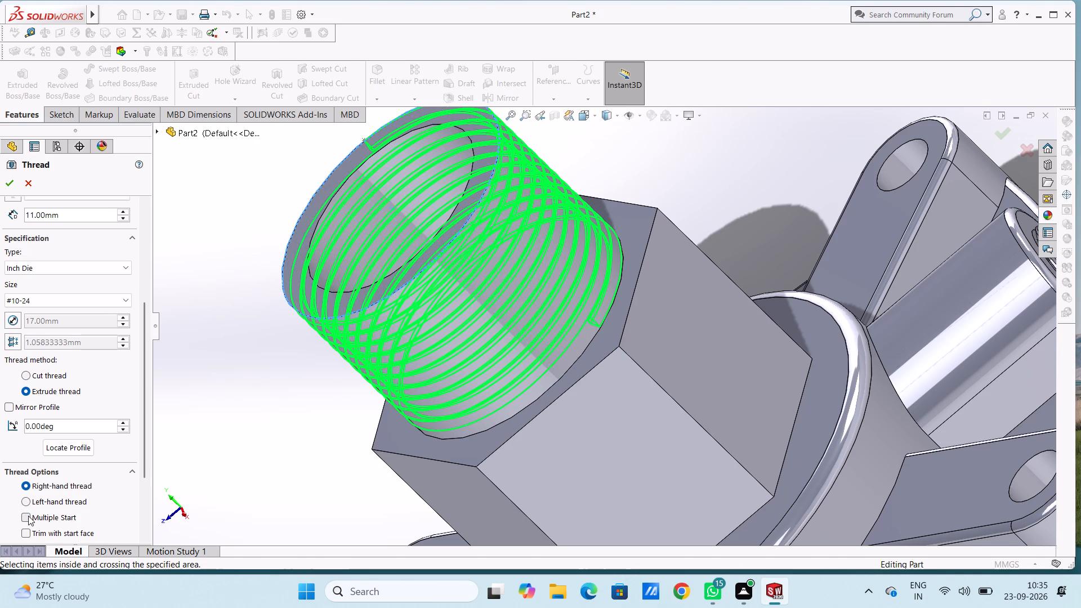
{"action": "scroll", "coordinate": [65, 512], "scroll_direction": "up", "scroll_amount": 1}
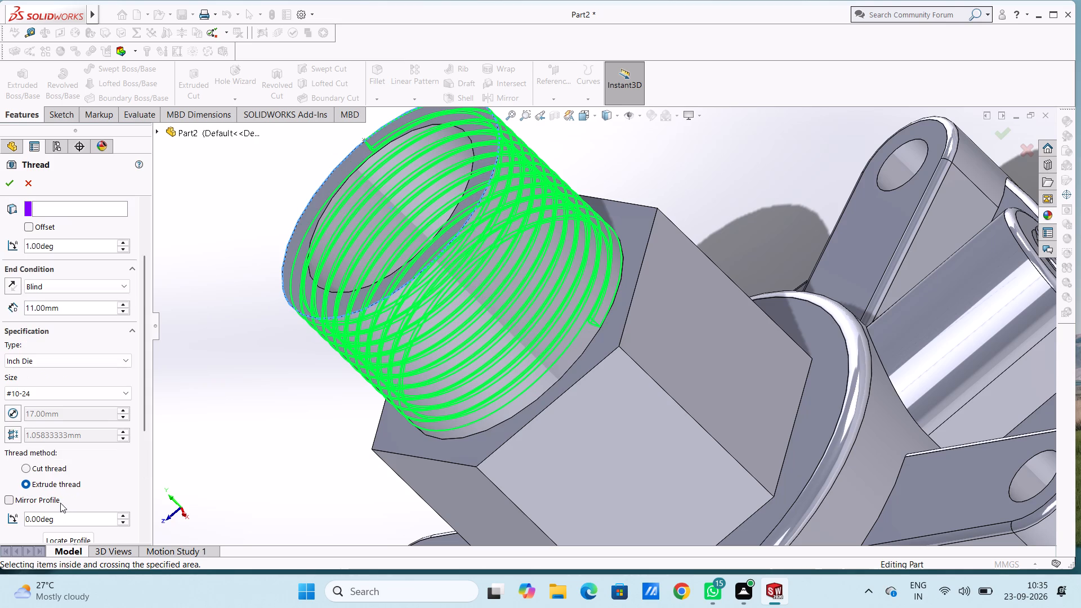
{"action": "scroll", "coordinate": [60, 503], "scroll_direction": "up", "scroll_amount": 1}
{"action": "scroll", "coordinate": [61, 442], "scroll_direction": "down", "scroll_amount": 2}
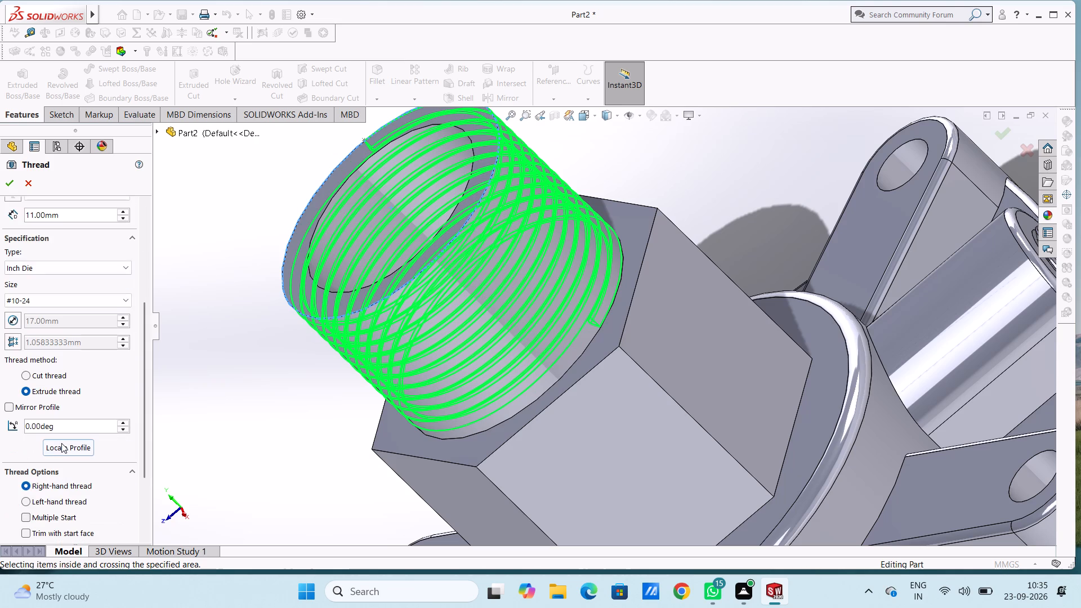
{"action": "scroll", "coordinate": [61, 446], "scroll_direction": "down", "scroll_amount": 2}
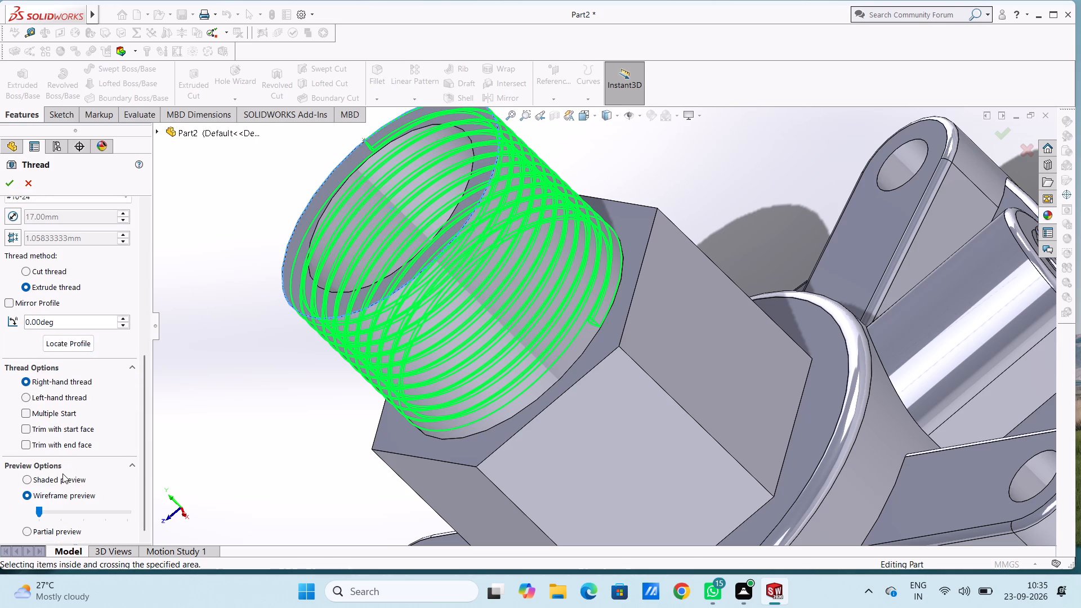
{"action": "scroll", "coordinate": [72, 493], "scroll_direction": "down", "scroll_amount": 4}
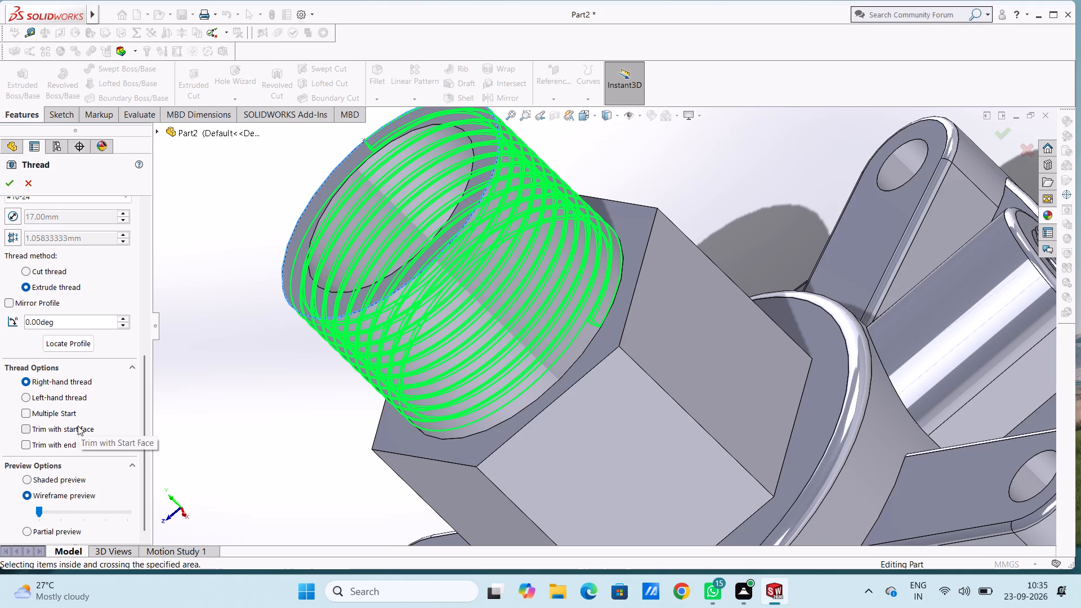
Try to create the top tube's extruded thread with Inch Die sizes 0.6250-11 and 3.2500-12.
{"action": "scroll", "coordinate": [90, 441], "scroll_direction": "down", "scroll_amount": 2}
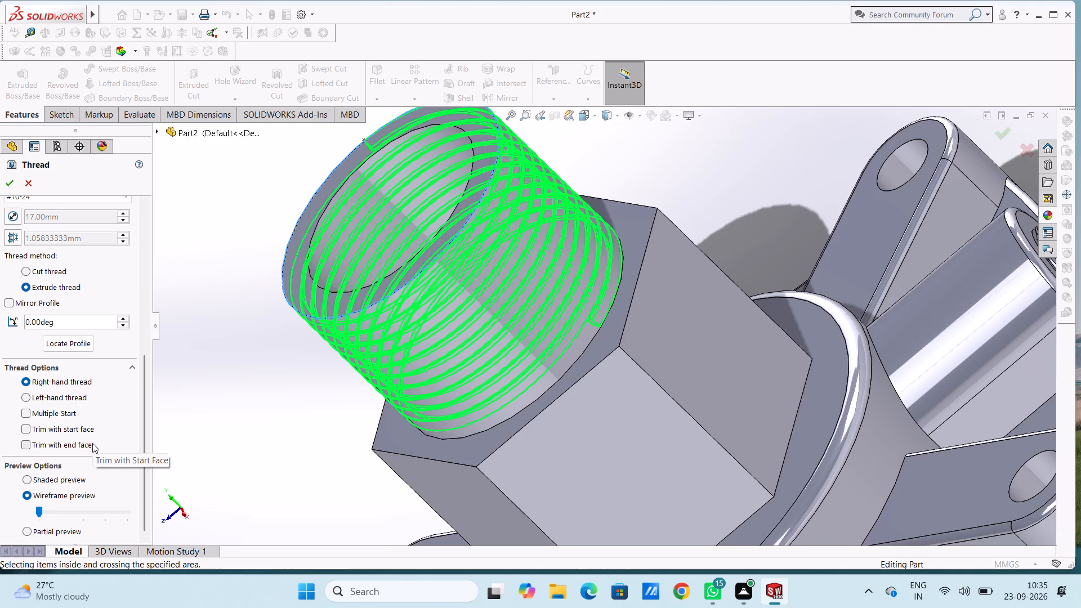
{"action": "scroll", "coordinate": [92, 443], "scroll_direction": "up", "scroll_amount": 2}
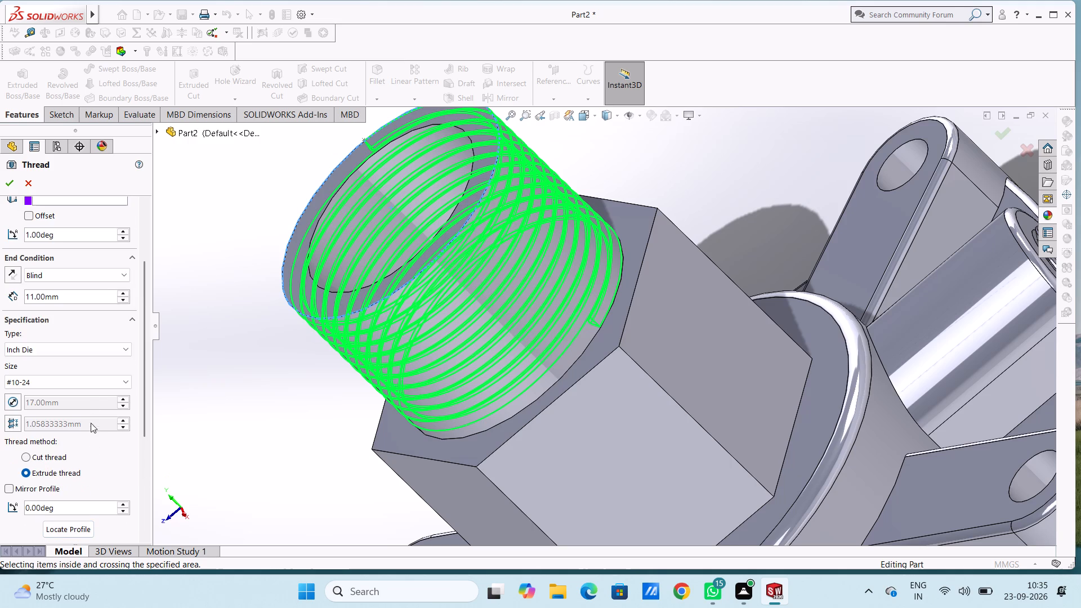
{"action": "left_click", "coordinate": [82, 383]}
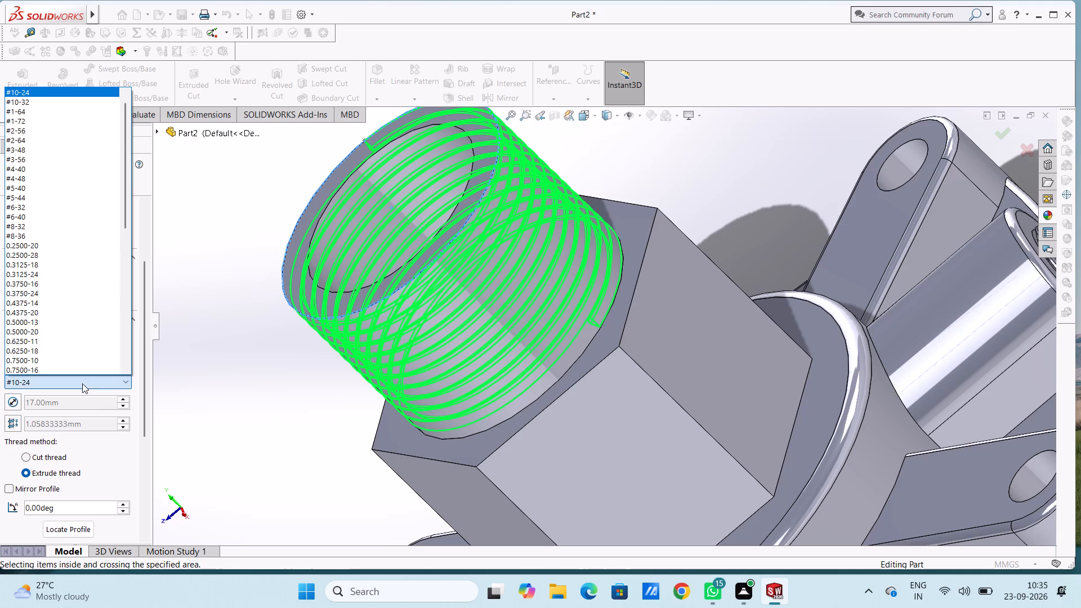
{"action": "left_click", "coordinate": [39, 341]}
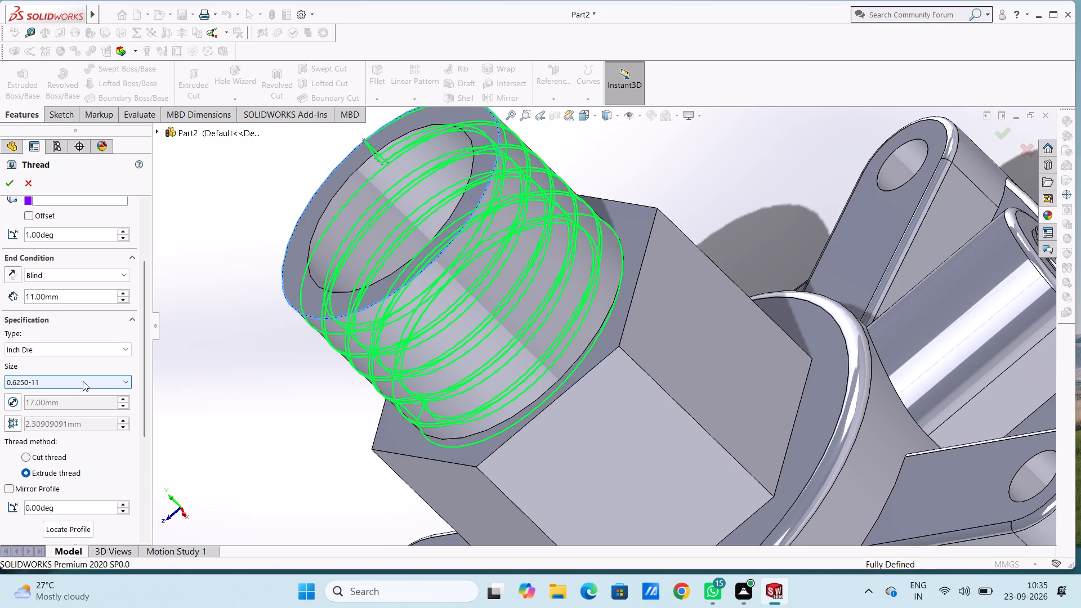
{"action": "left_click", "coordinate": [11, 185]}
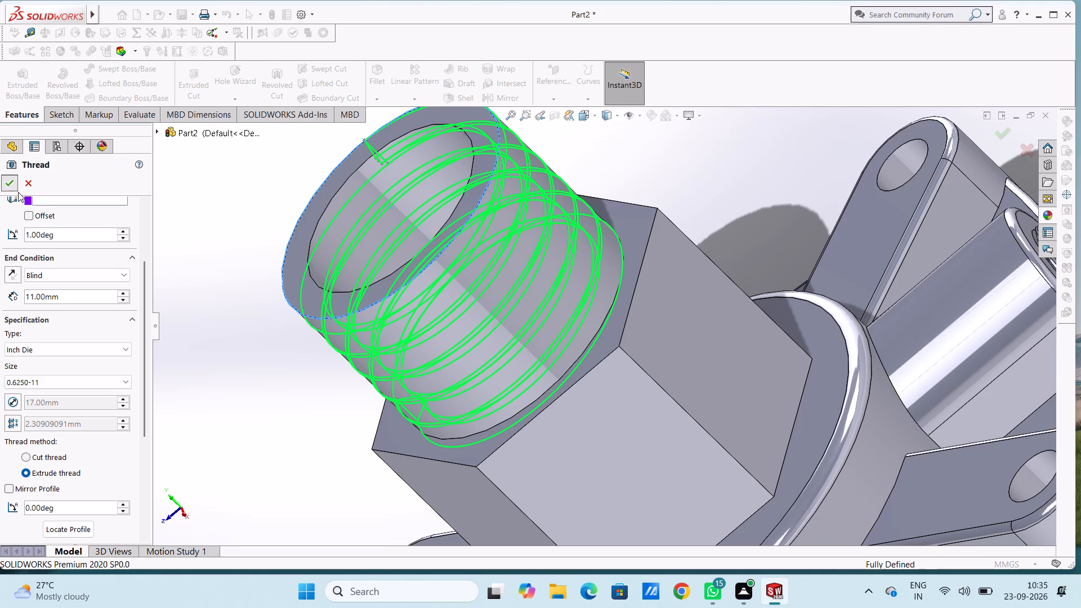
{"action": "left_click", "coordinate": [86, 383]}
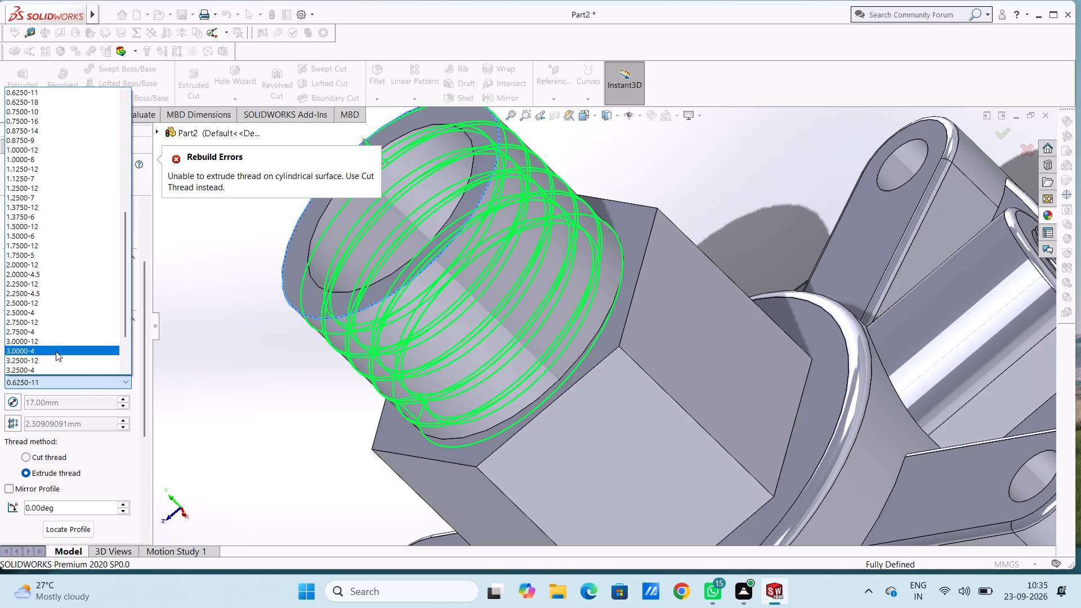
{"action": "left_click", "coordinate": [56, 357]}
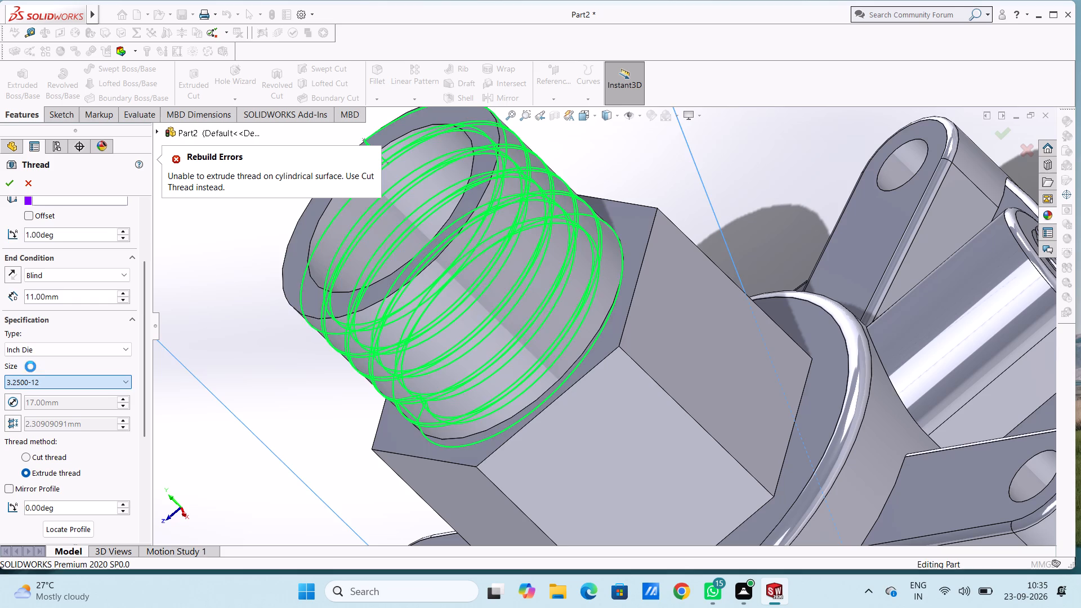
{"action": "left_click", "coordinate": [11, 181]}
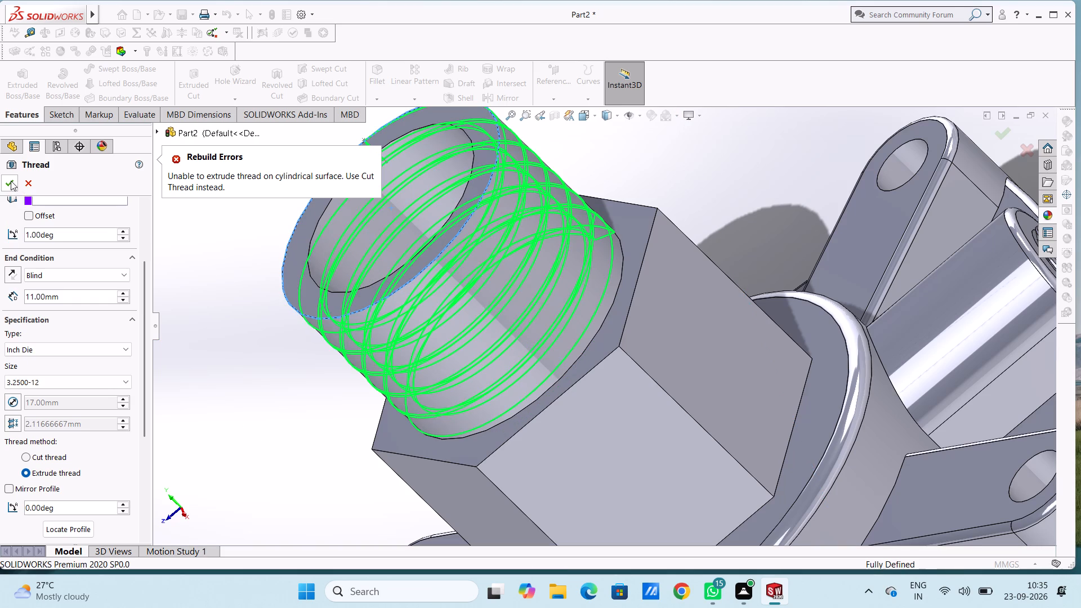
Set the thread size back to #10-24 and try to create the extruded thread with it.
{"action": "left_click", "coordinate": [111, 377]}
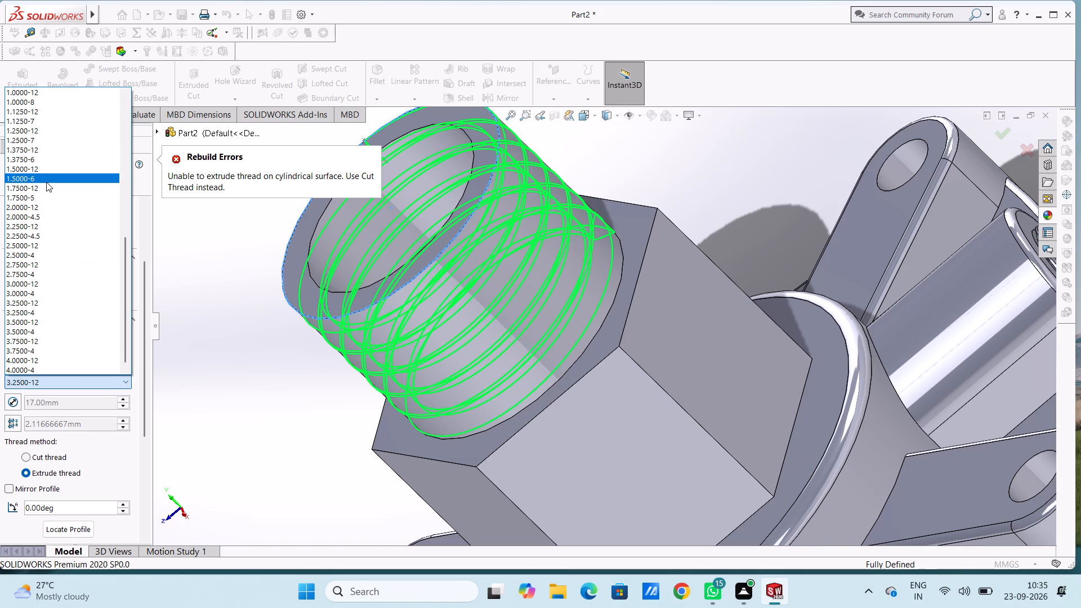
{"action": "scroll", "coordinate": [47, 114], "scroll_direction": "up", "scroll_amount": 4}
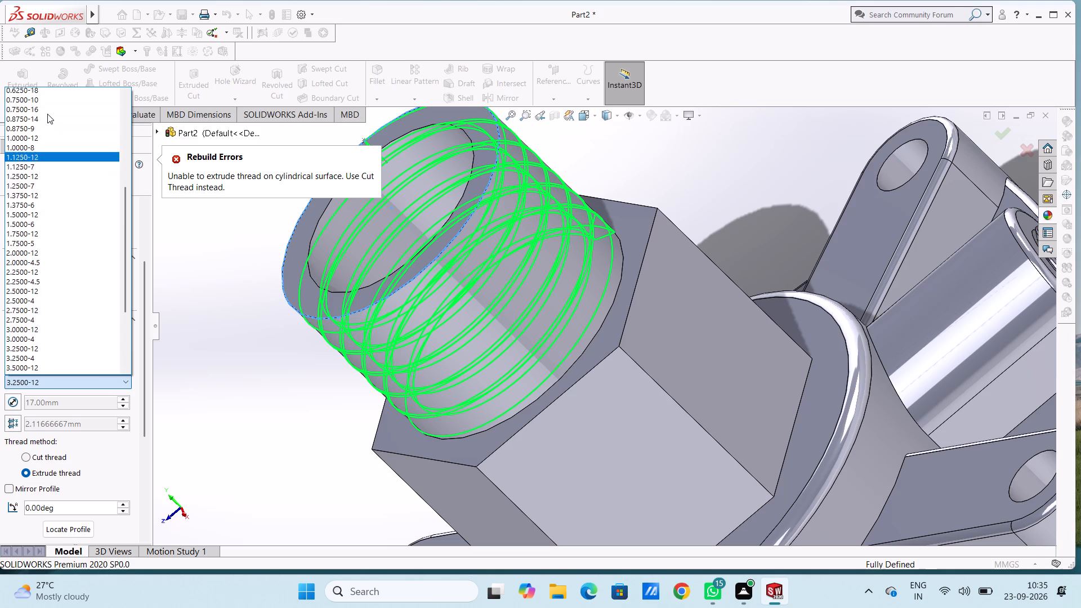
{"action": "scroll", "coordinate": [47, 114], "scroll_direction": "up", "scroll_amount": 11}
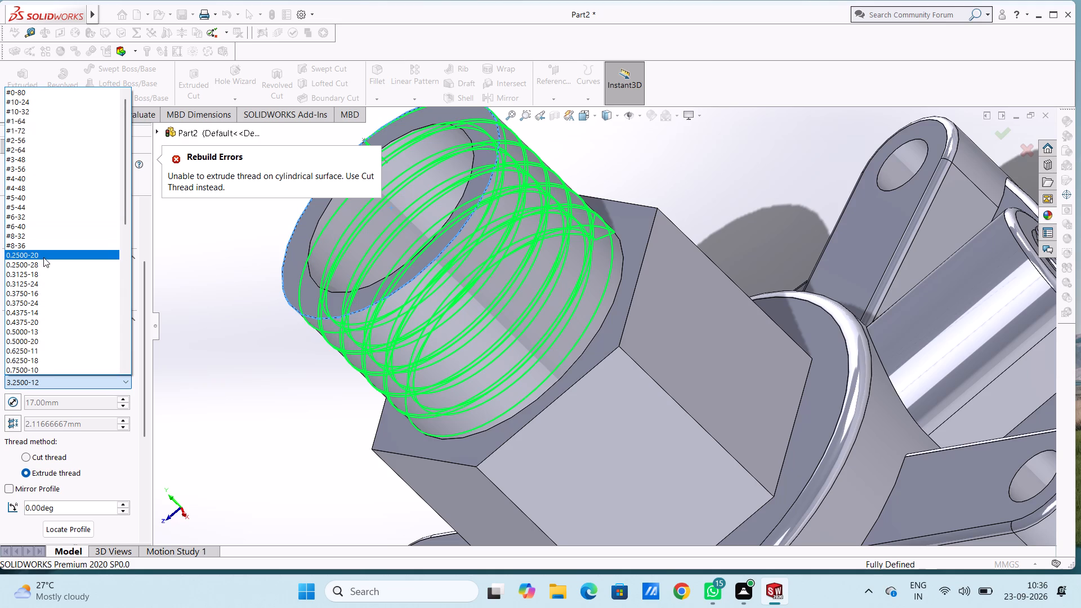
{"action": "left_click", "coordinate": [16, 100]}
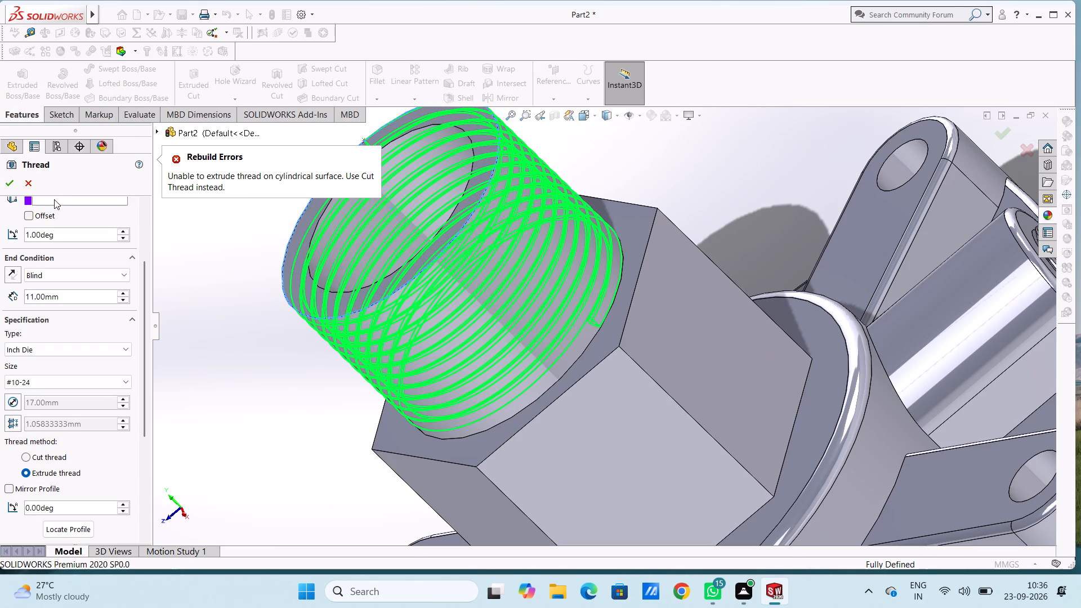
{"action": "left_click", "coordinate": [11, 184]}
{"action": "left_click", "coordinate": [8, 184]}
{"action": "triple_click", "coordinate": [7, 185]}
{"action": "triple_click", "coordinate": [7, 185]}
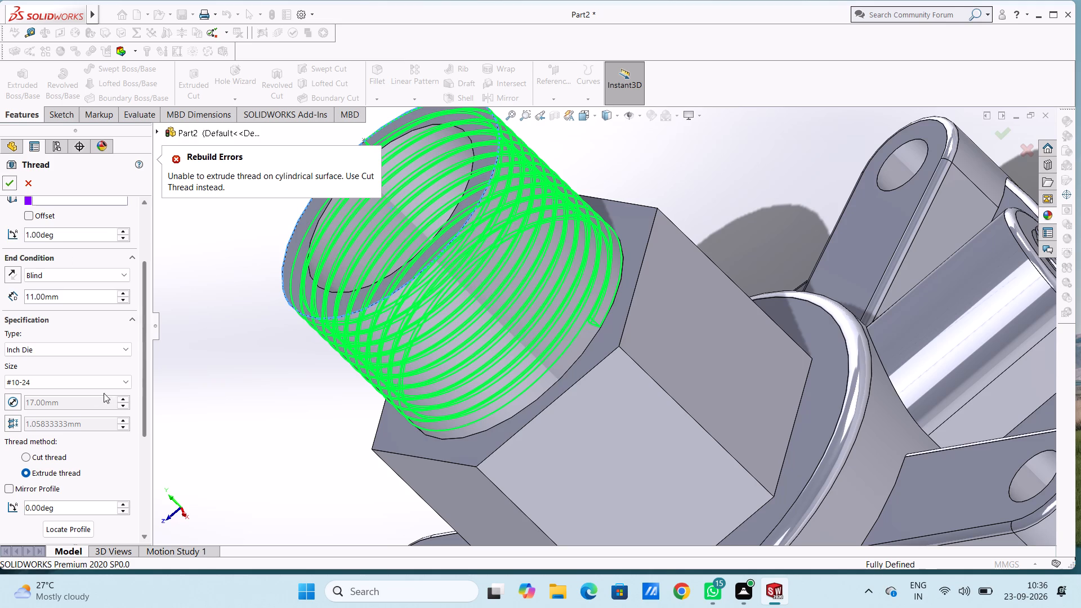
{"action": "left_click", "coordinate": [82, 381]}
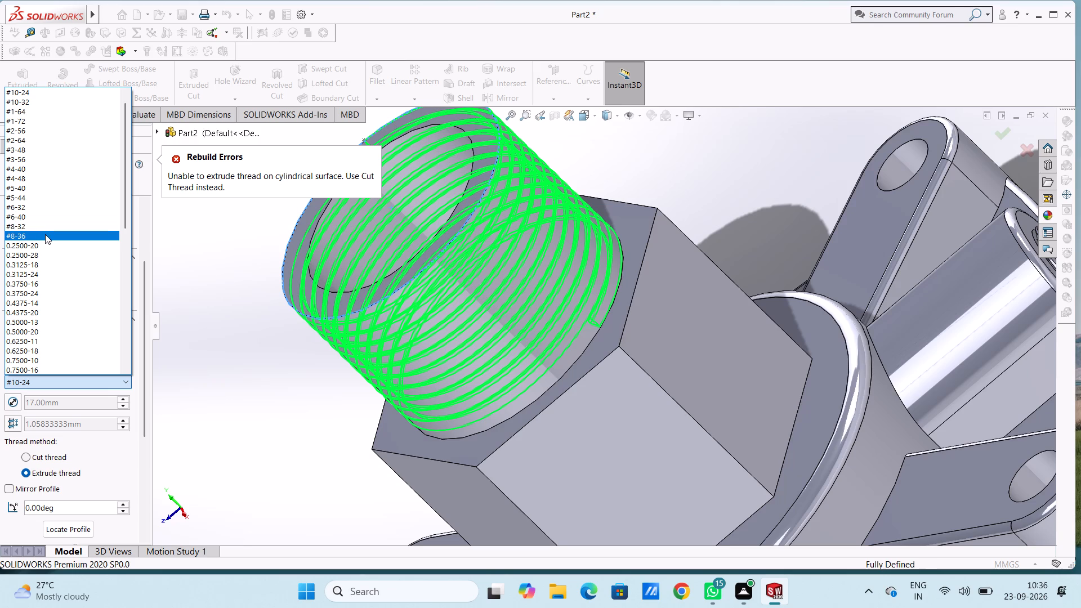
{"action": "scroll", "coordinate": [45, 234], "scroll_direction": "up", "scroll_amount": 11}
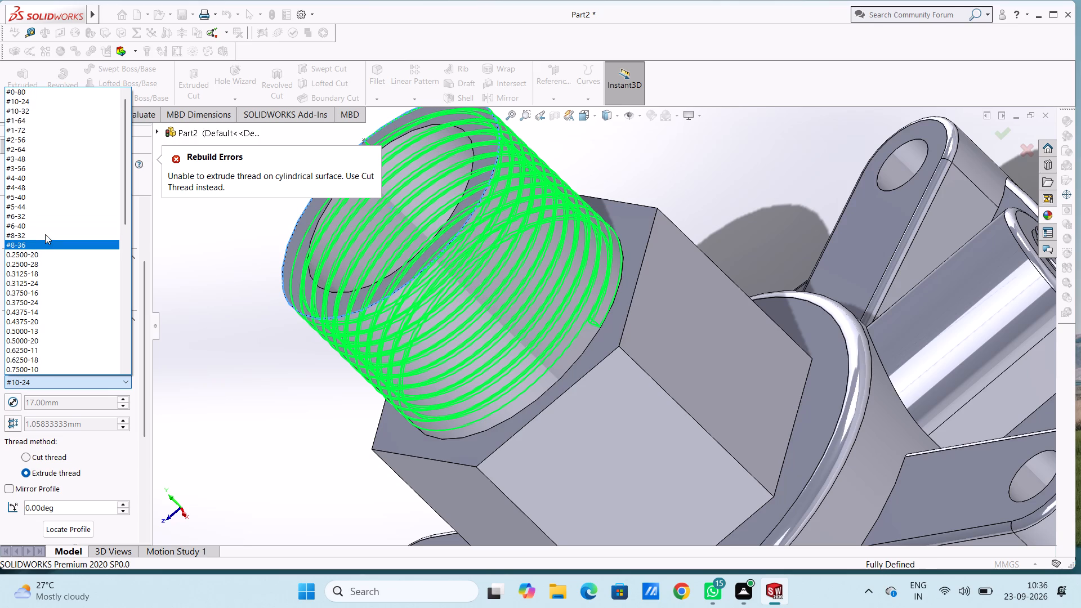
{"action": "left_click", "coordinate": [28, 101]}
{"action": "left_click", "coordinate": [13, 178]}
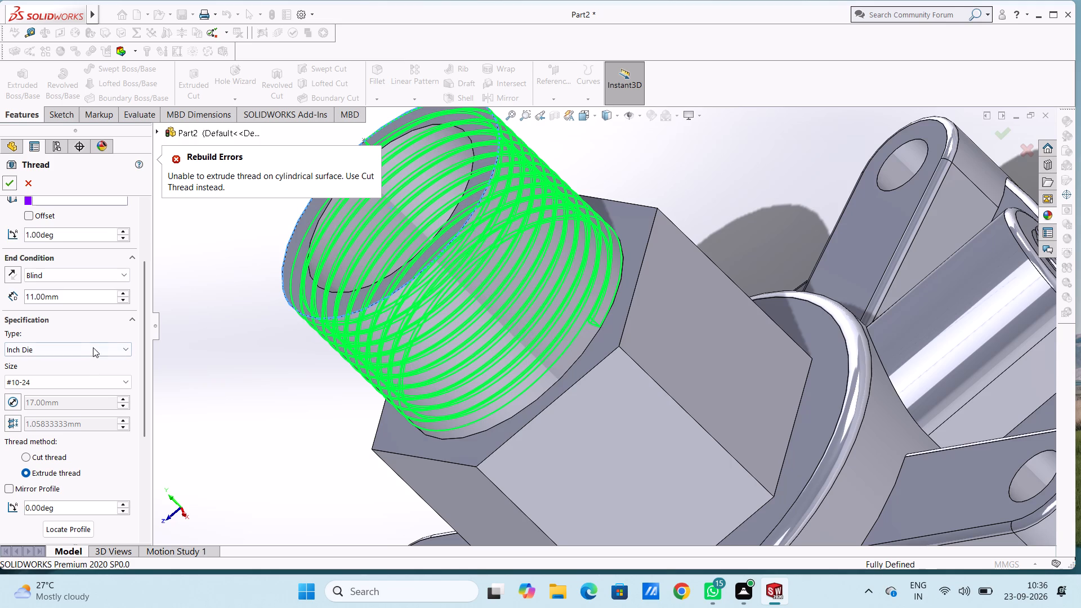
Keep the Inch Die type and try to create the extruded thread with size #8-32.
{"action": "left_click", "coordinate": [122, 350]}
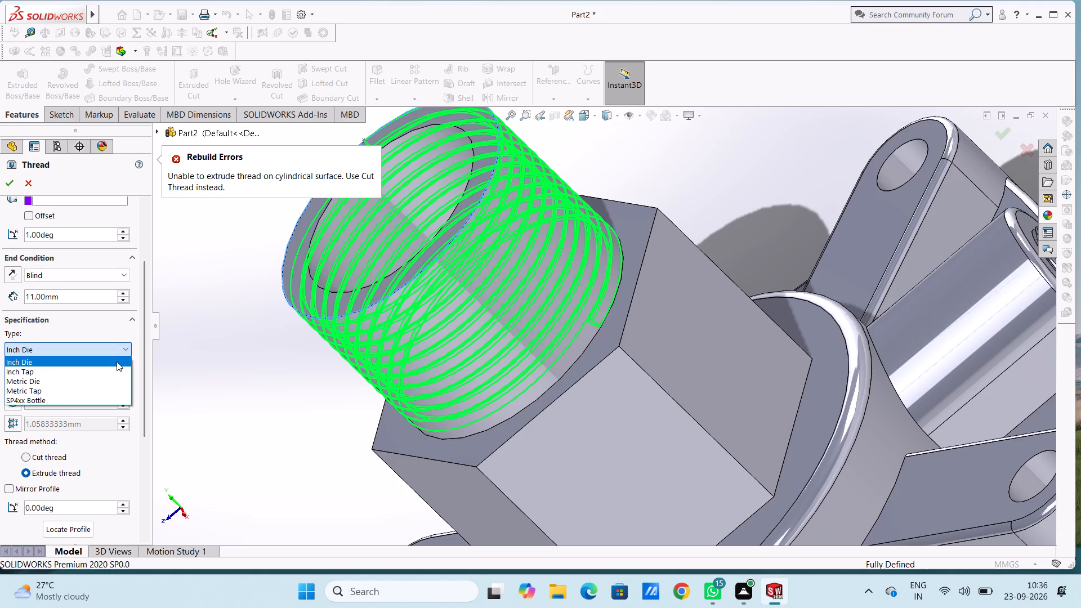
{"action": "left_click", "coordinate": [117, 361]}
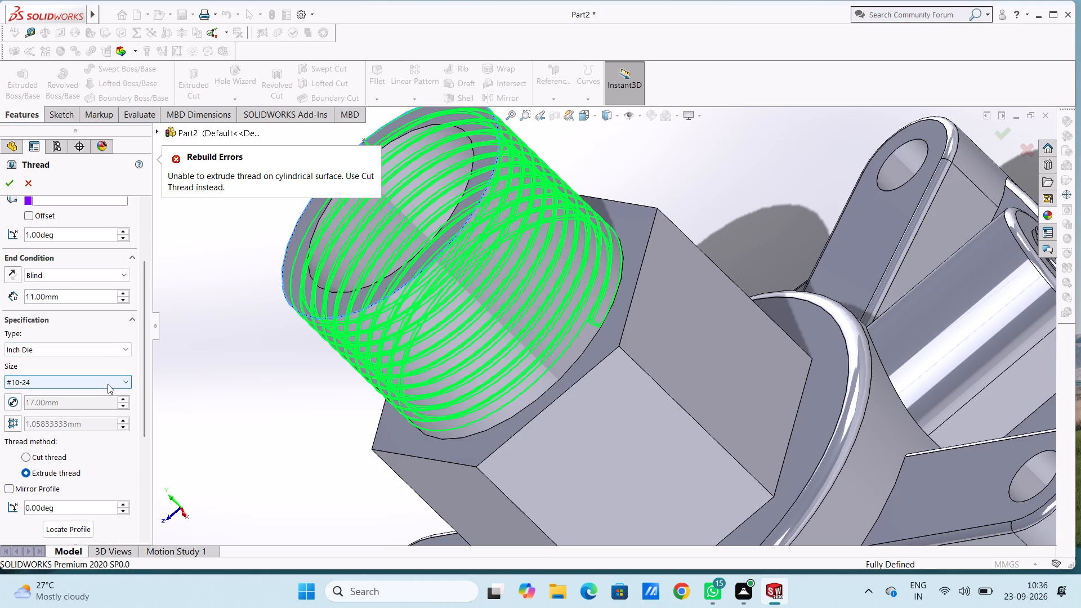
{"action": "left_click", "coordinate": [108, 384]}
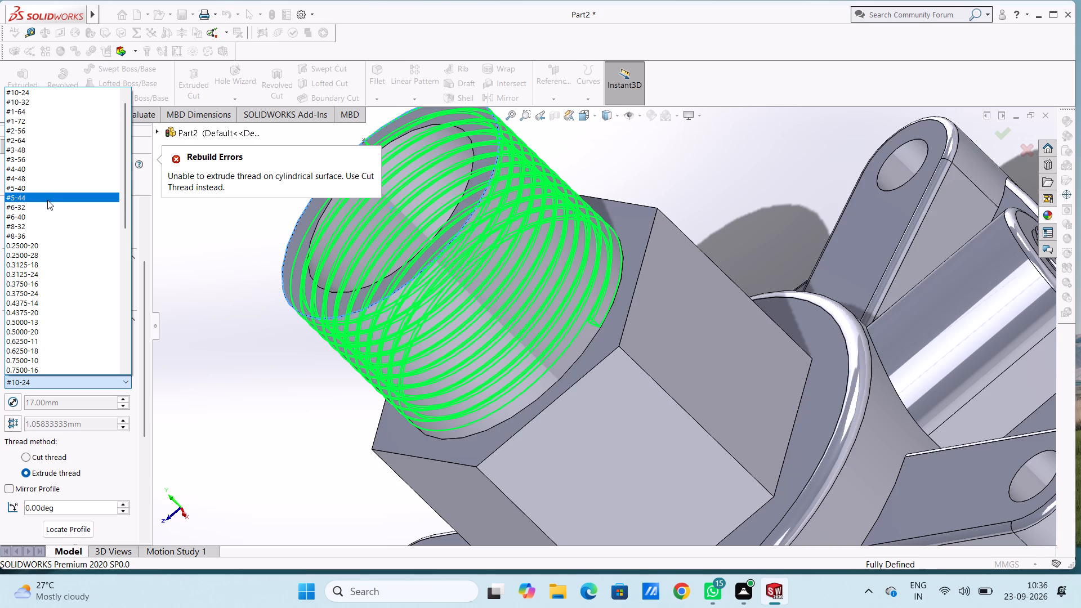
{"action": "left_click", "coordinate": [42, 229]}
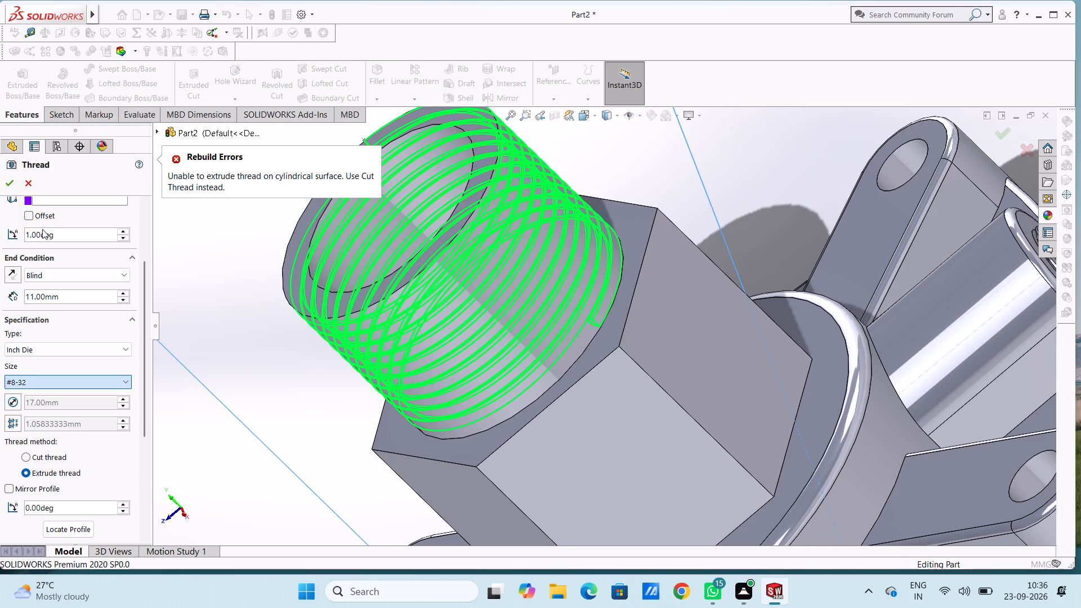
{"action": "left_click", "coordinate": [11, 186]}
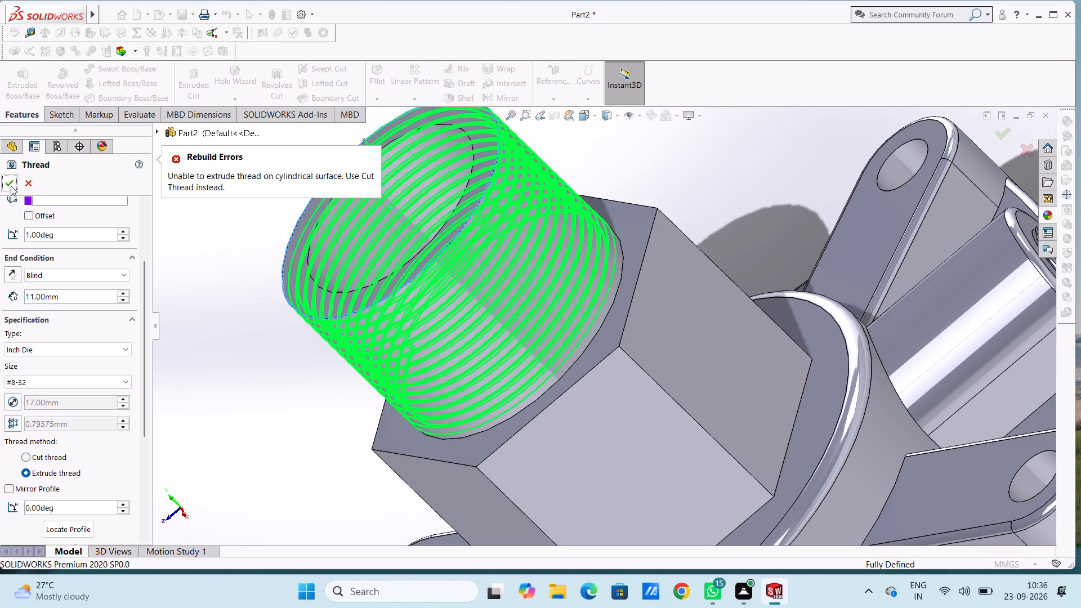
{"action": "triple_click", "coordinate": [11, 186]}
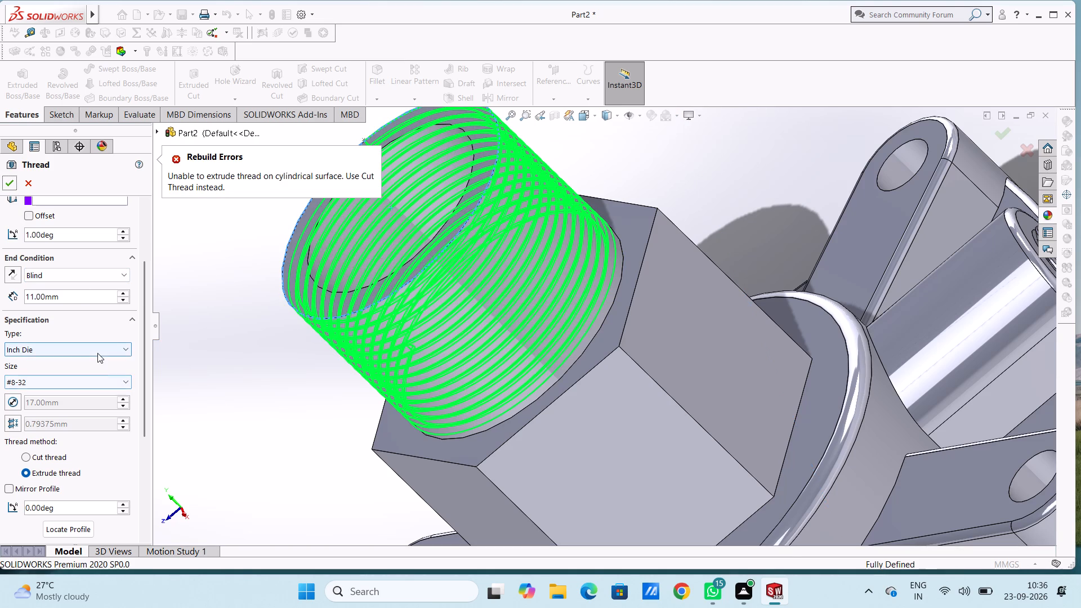
Set the top tube thread's size to 1.7500-12, change its method to Cut thread, and create the thread.
{"action": "left_click", "coordinate": [103, 380]}
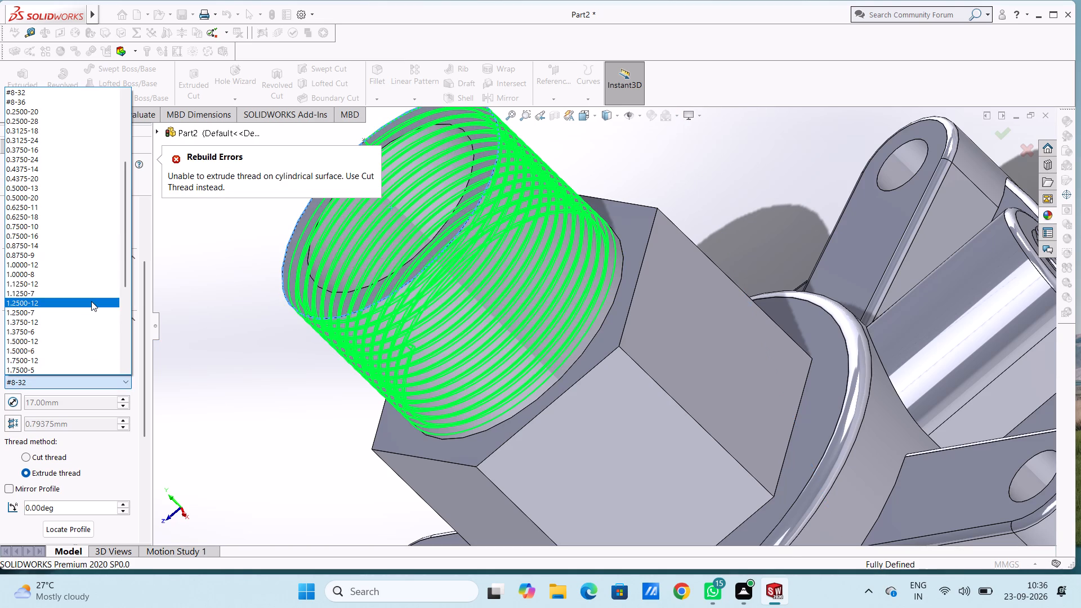
{"action": "scroll", "coordinate": [87, 297], "scroll_direction": "down", "scroll_amount": 5}
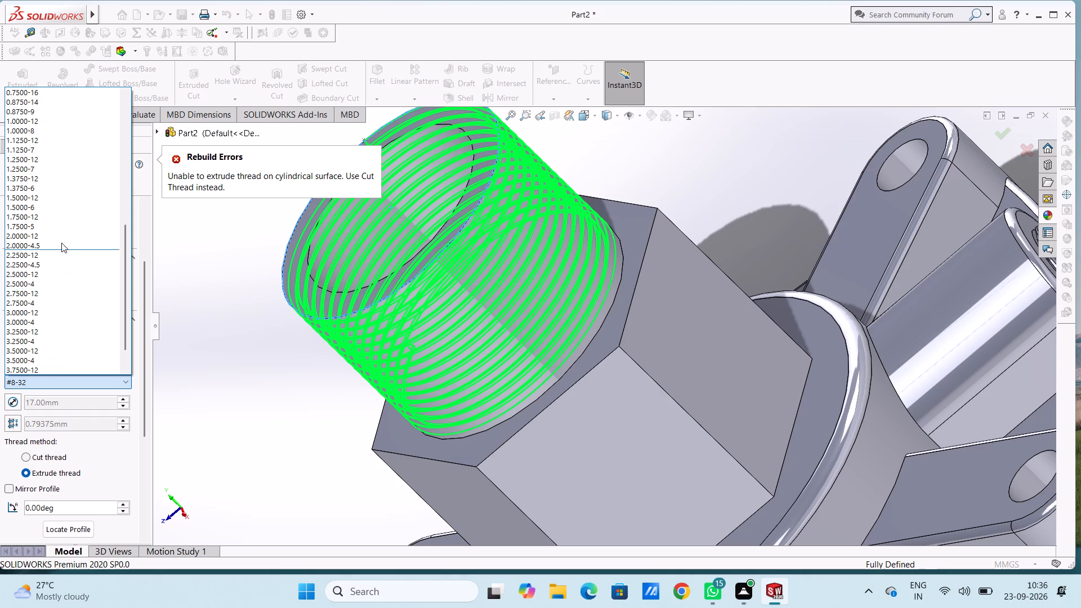
{"action": "left_click", "coordinate": [41, 216]}
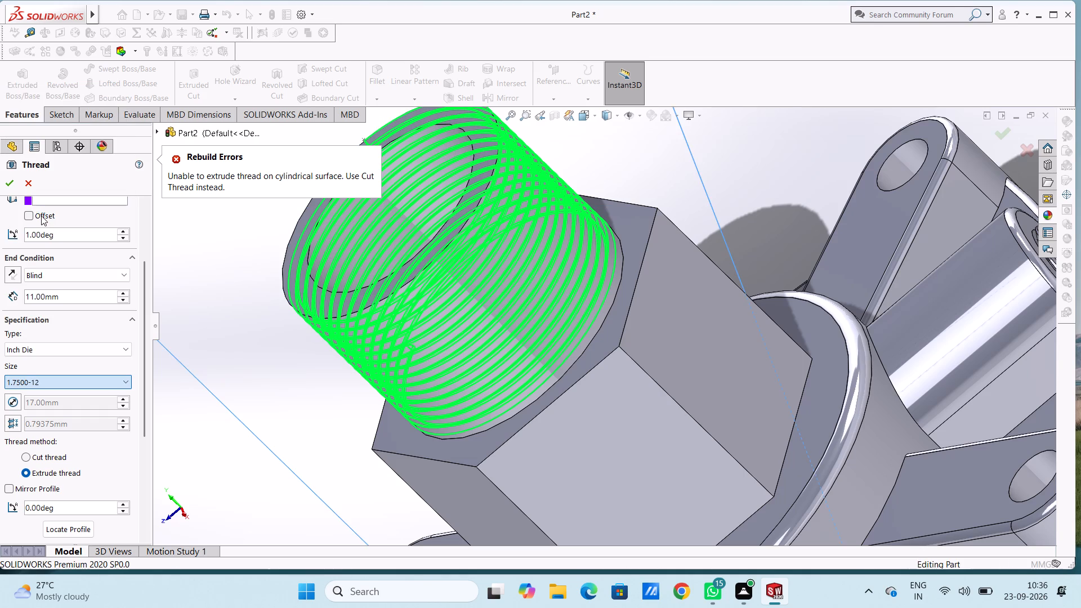
{"action": "left_click", "coordinate": [7, 186]}
{"action": "triple_click", "coordinate": [7, 186]}
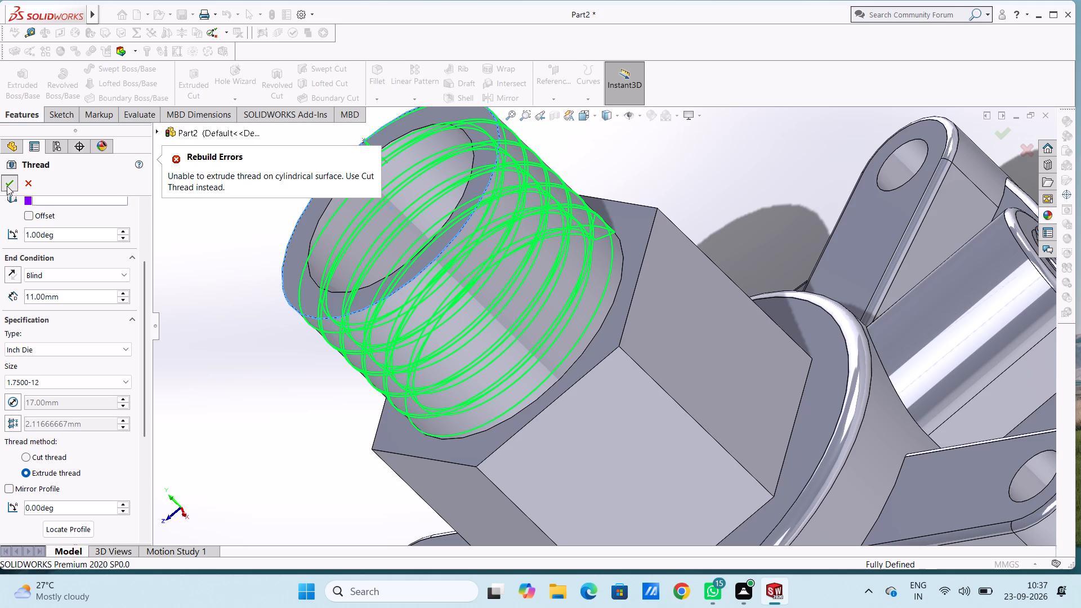
{"action": "left_click", "coordinate": [7, 186]}
{"action": "double_click", "coordinate": [7, 186]}
{"action": "left_click", "coordinate": [24, 457]}
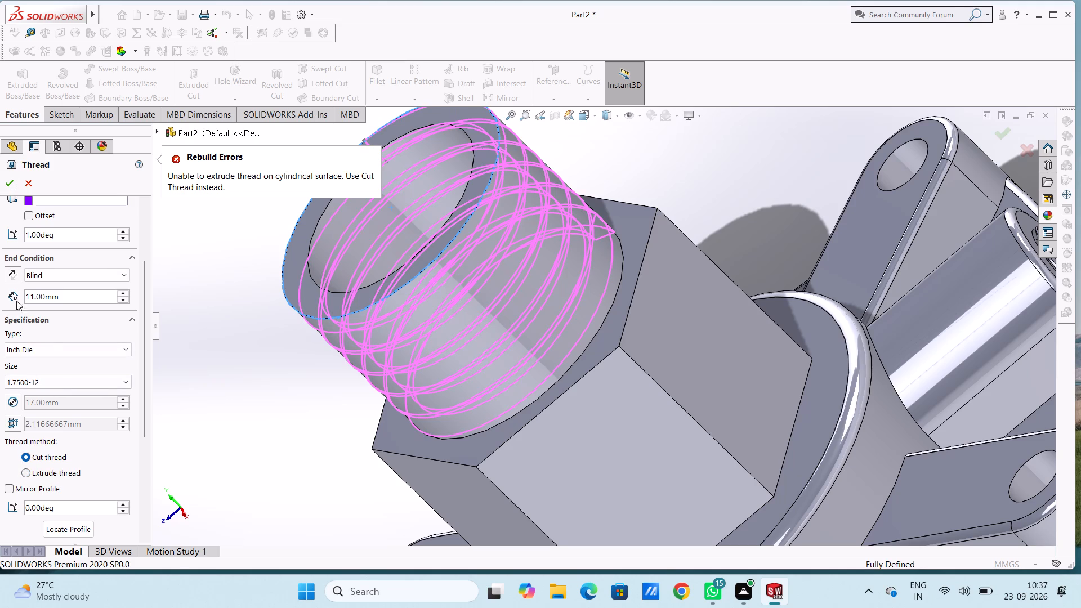
{"action": "left_click", "coordinate": [8, 182]}
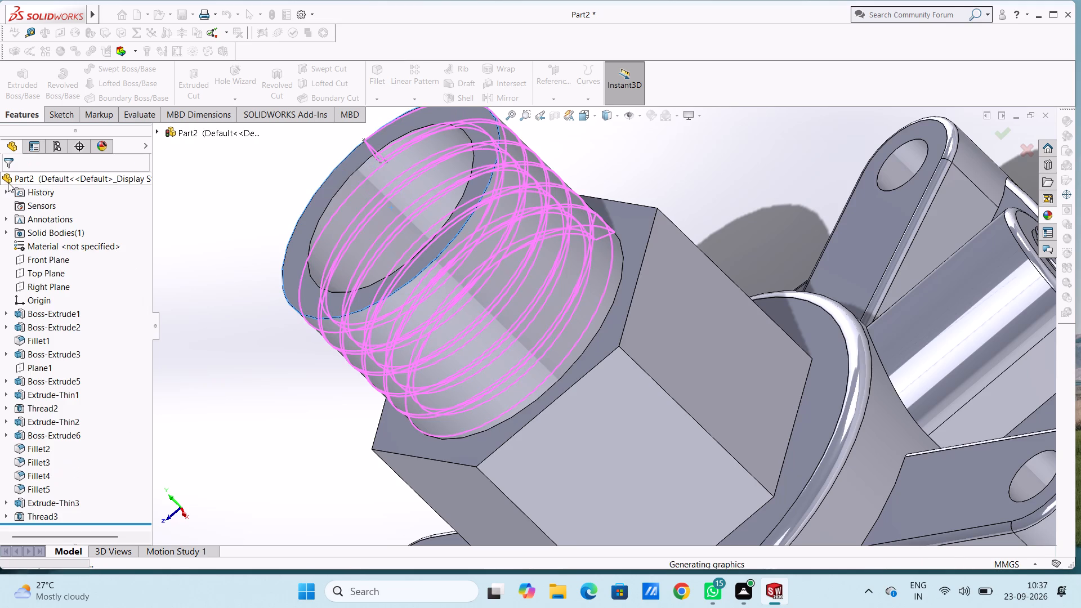
Examine the top tube's cut thread and the overall part from several angles.
{"action": "scroll", "coordinate": [202, 241], "scroll_direction": "up", "scroll_amount": 3}
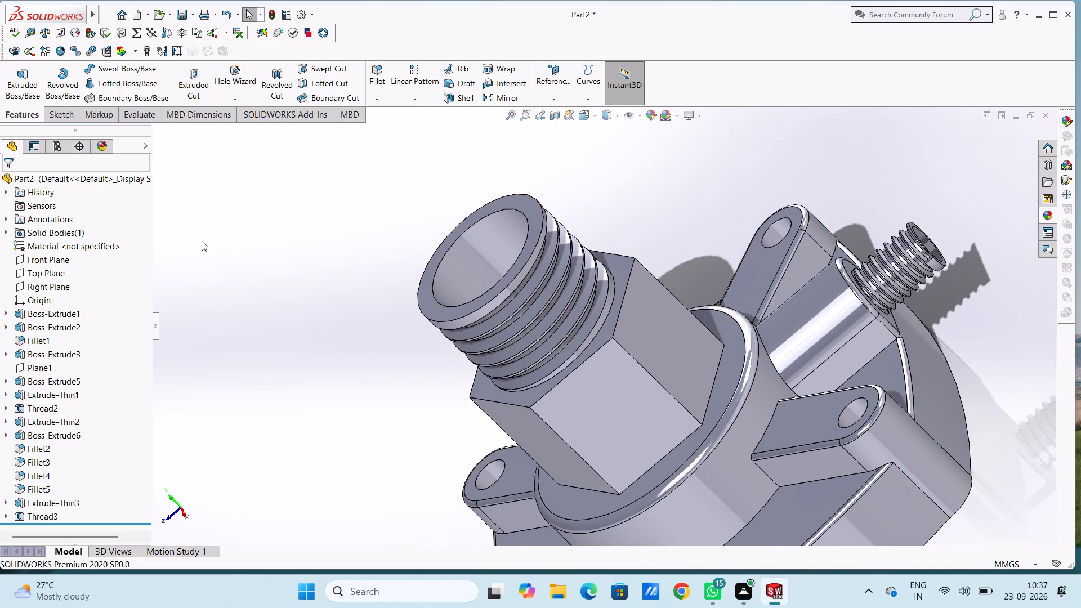
{"action": "middle_click_drag", "start_coordinate": [303, 242], "coordinate": [321, 364]}
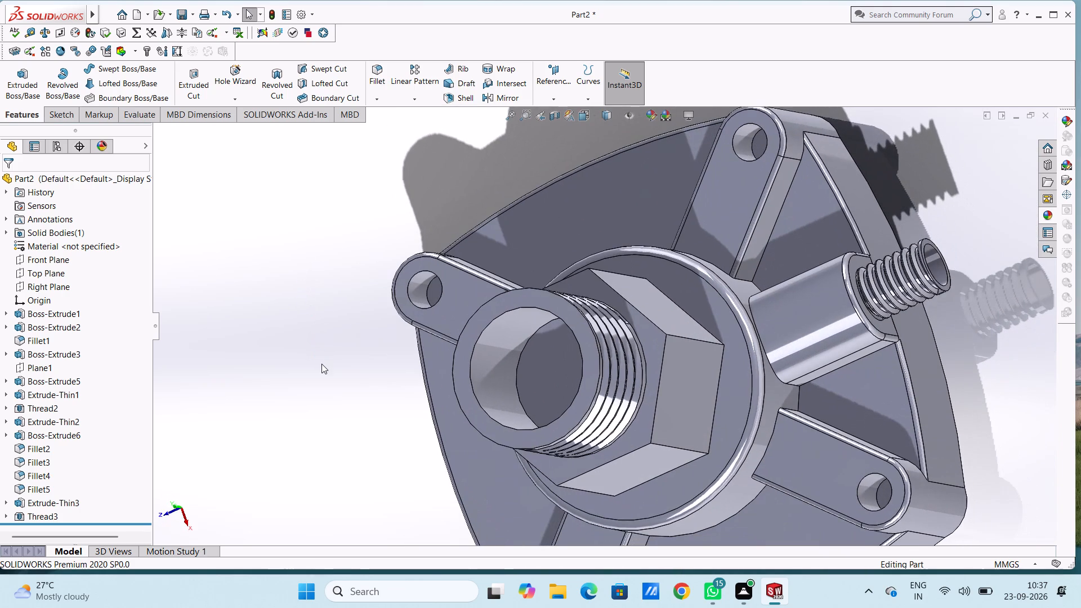
{"action": "middle_click_drag", "start_coordinate": [323, 357], "coordinate": [254, 277]}
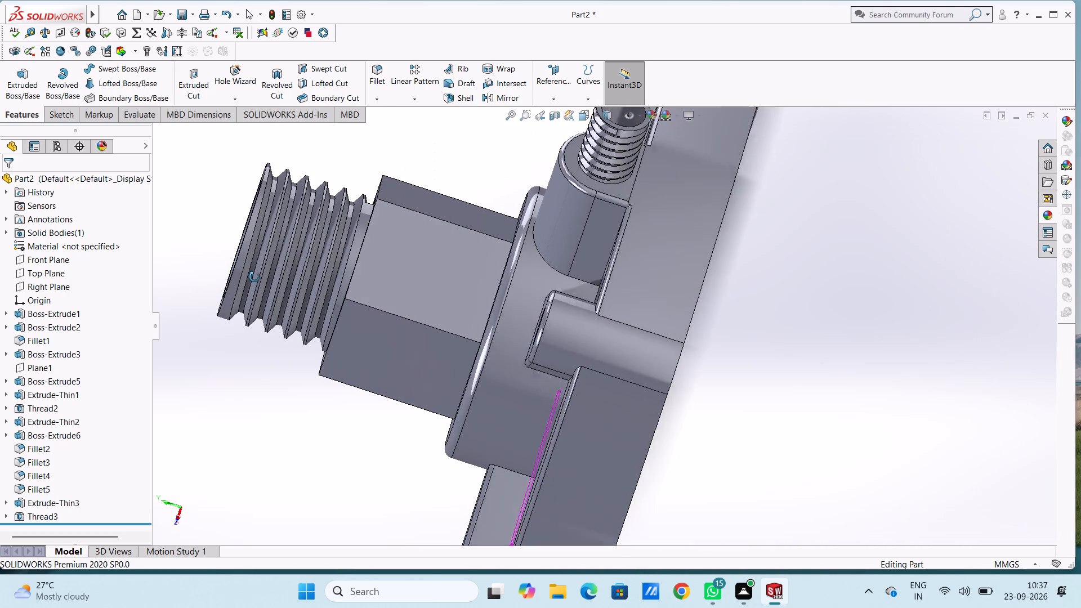
{"action": "middle_click_drag", "start_coordinate": [254, 277], "coordinate": [256, 276]}
{"action": "scroll", "coordinate": [261, 278], "scroll_direction": "up", "scroll_amount": 4}
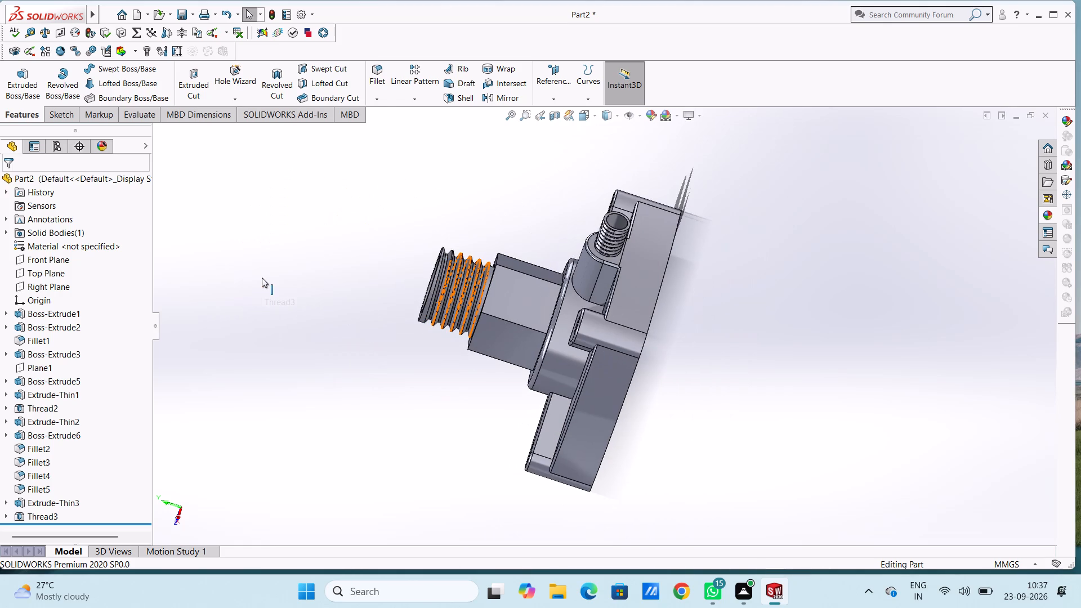
{"action": "left_click", "coordinate": [365, 242]}
{"action": "middle_click_drag", "start_coordinate": [365, 242], "coordinate": [413, 257]}
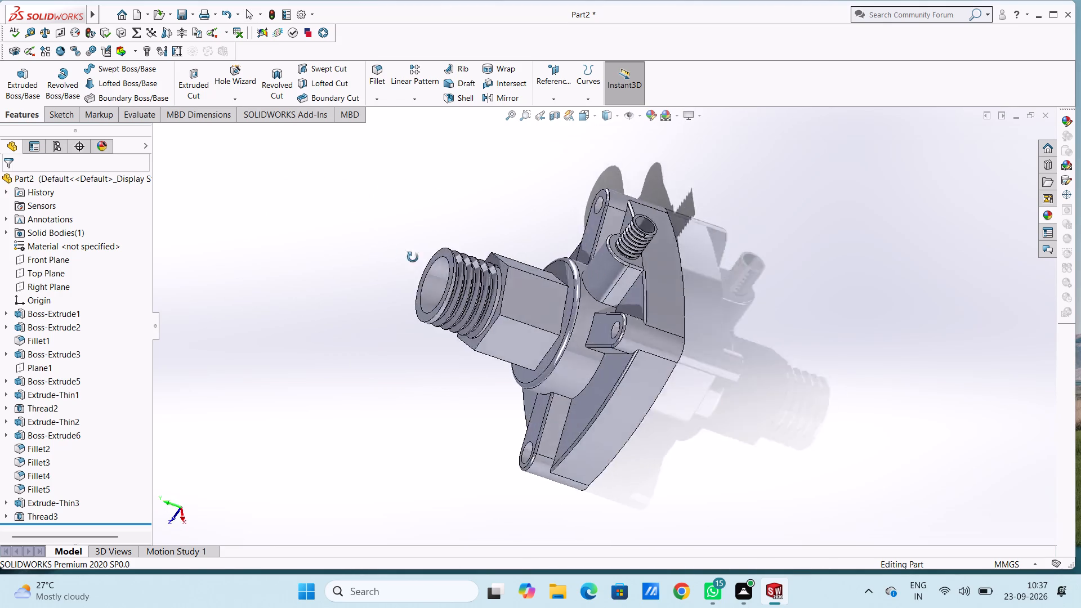
Create a reference plane parallel to the Front Plane at a 0 mm offset through the part's centre.
{"action": "middle_click_drag", "start_coordinate": [413, 257], "coordinate": [527, 398]}
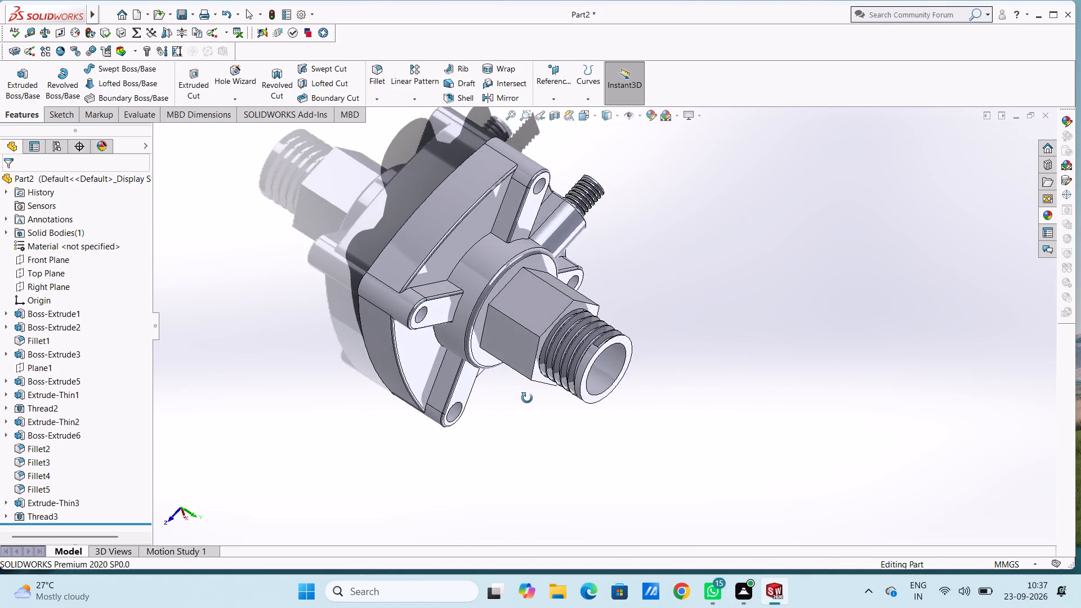
{"action": "middle_click_drag", "start_coordinate": [527, 398], "coordinate": [489, 200]}
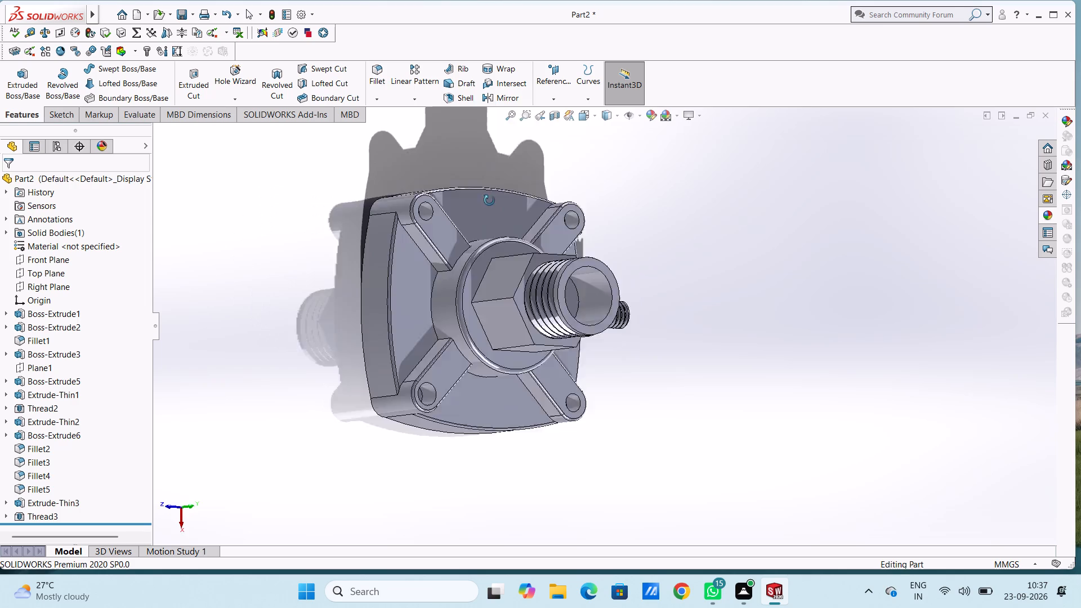
{"action": "middle_click_drag", "start_coordinate": [489, 200], "coordinate": [405, 204]}
{"action": "scroll", "coordinate": [403, 204], "scroll_direction": "down", "scroll_amount": 1}
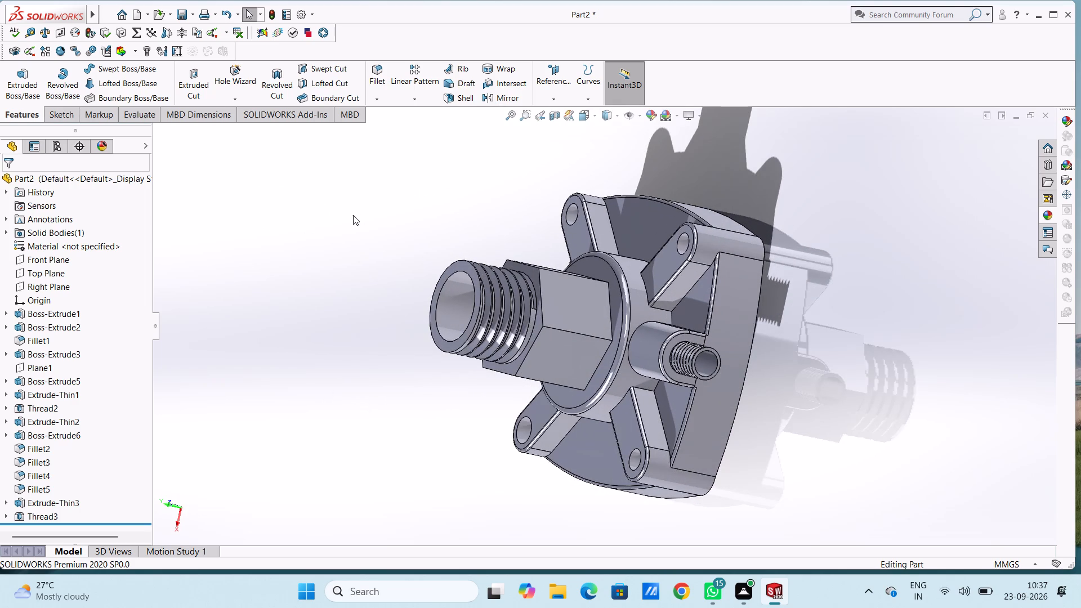
{"action": "key", "text": "ctrl+7"}
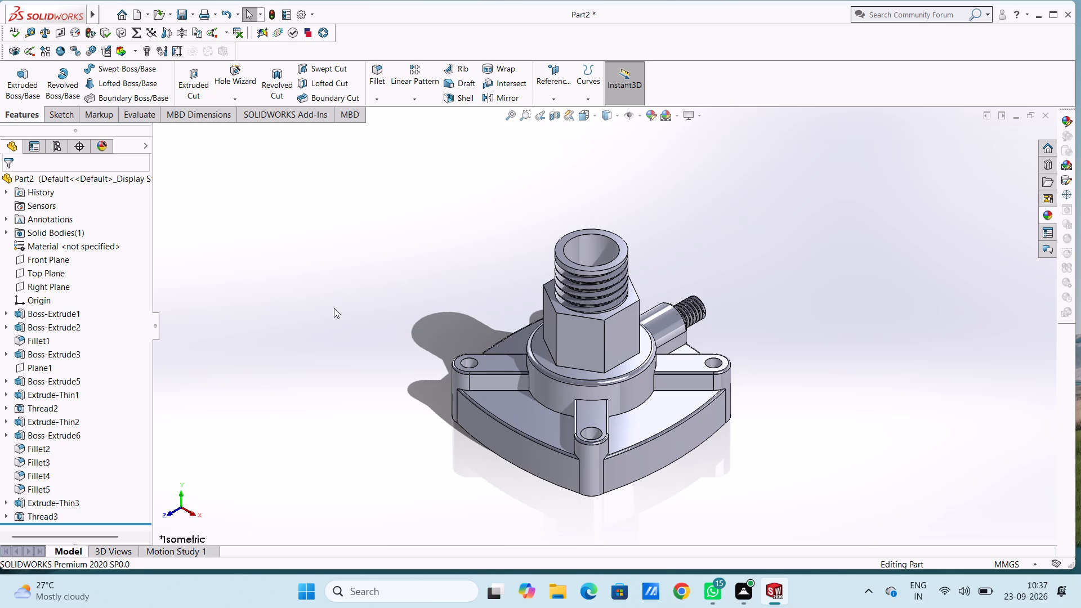
{"action": "key", "text": "ctrl+5"}
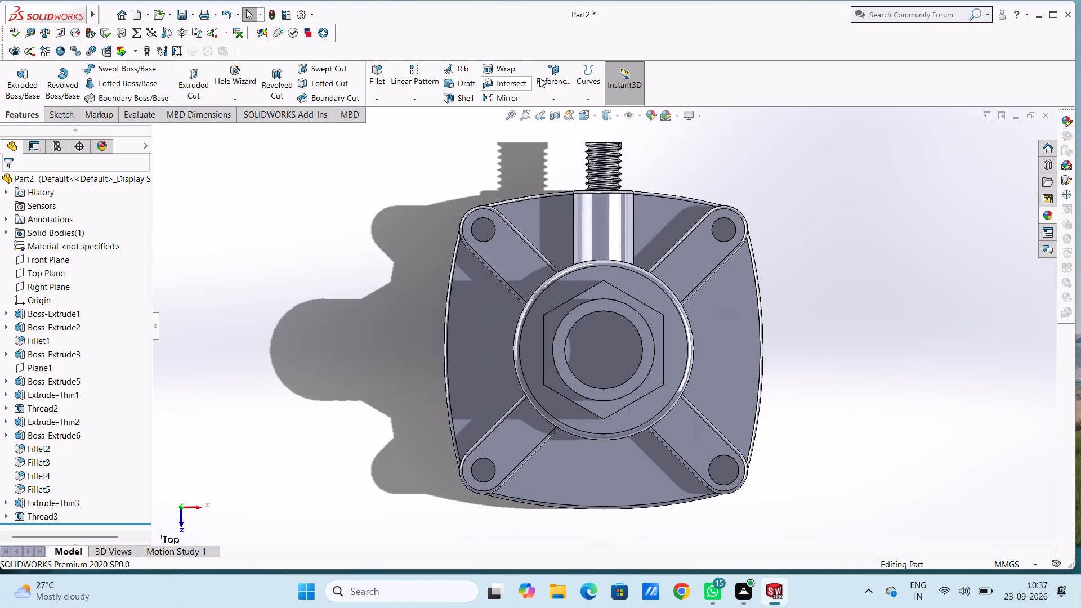
{"action": "left_click", "coordinate": [561, 69]}
{"action": "left_click", "coordinate": [555, 115]}
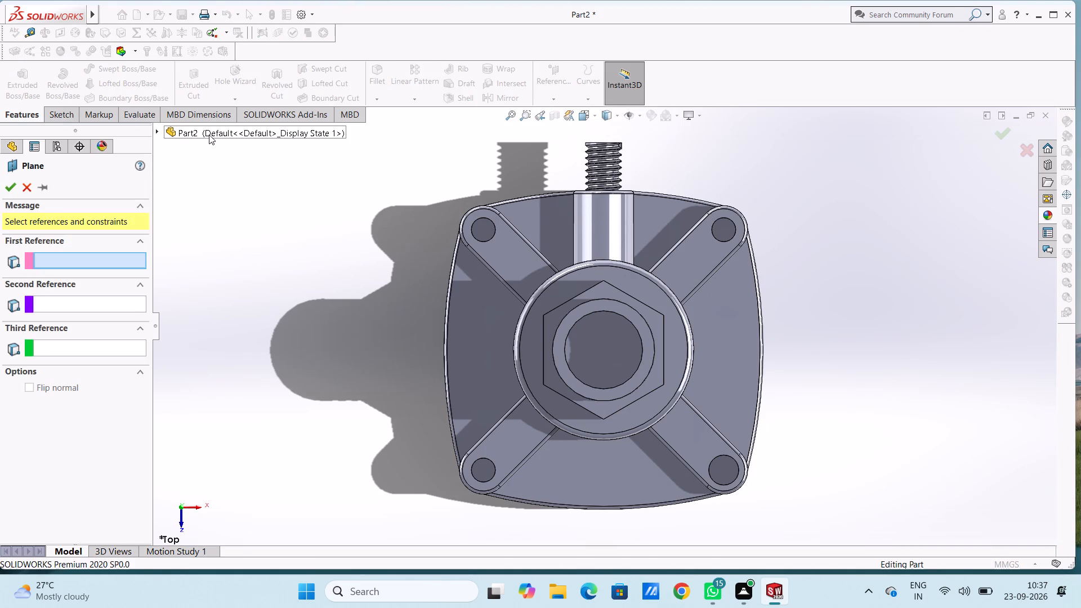
{"action": "left_click", "coordinate": [209, 135]}
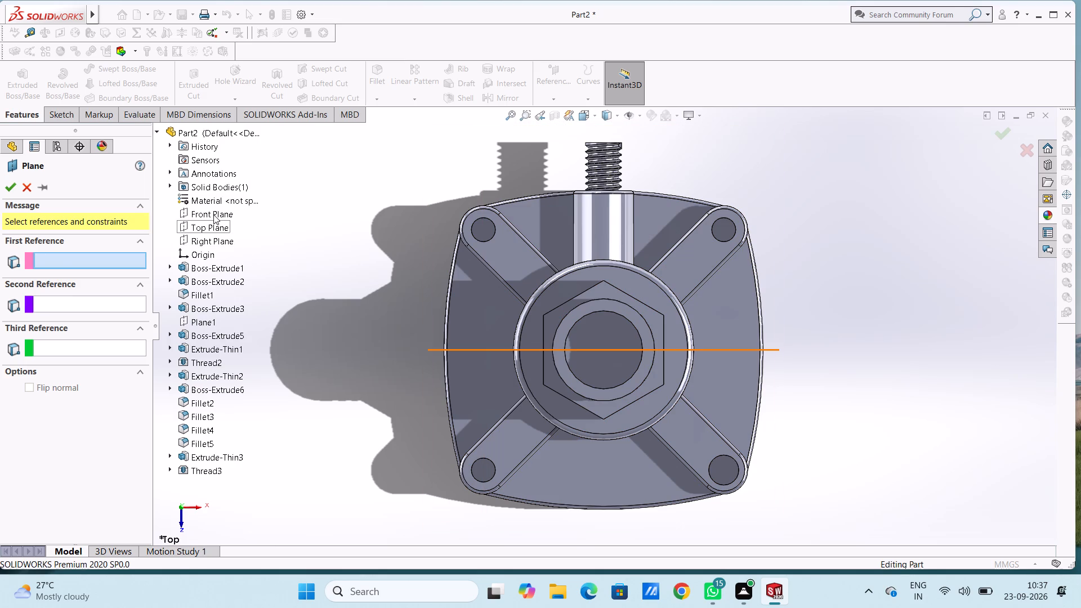
{"action": "left_click", "coordinate": [213, 214]}
{"action": "double_click", "coordinate": [91, 365]}
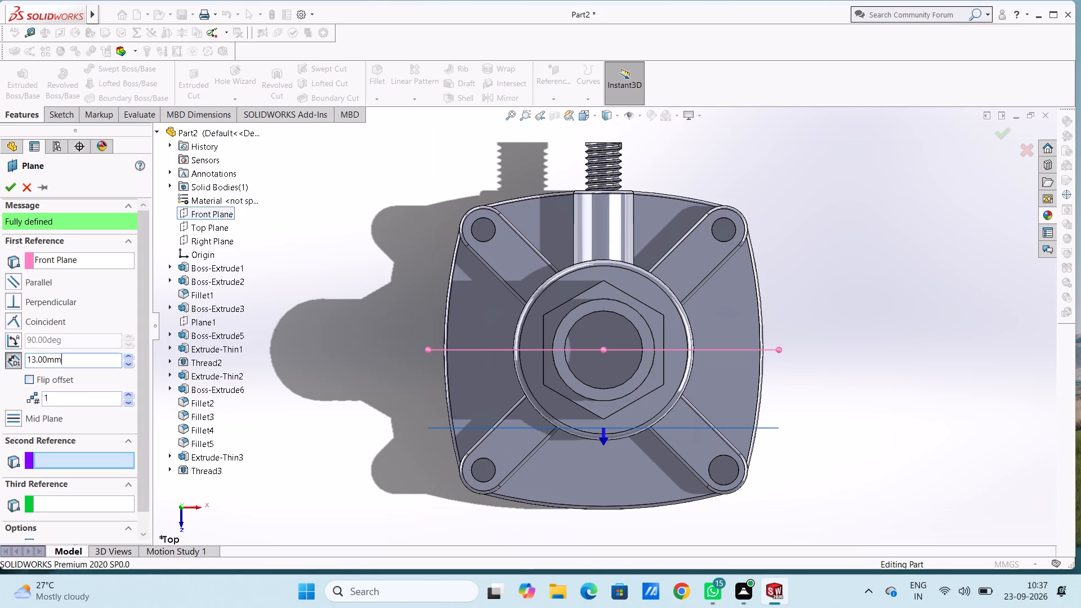
{"action": "key", "text": "0"}
{"action": "key", "text": "Return"}
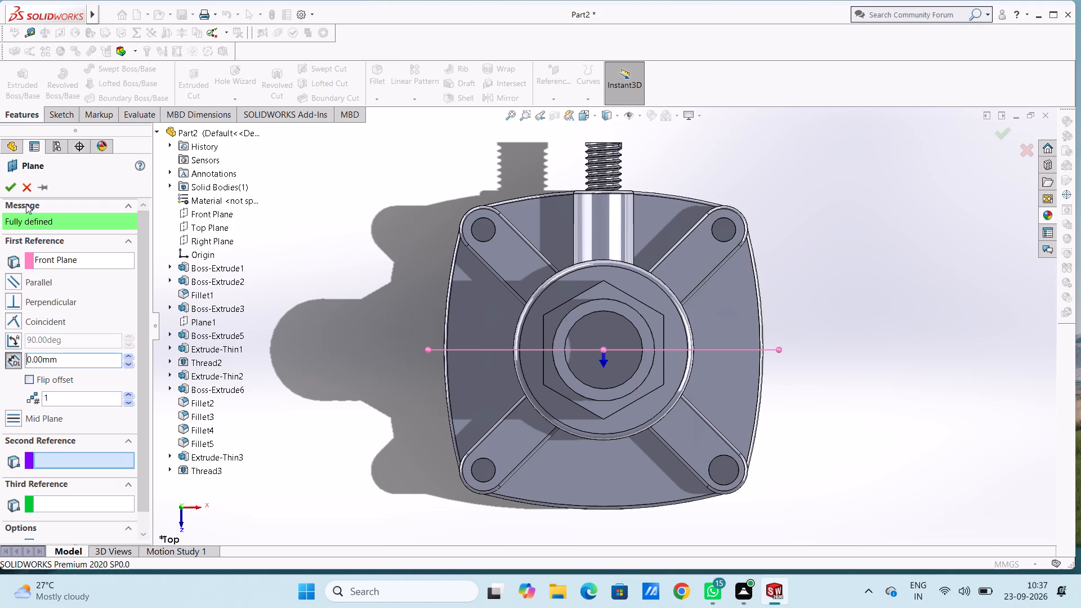
{"action": "left_click", "coordinate": [7, 189]}
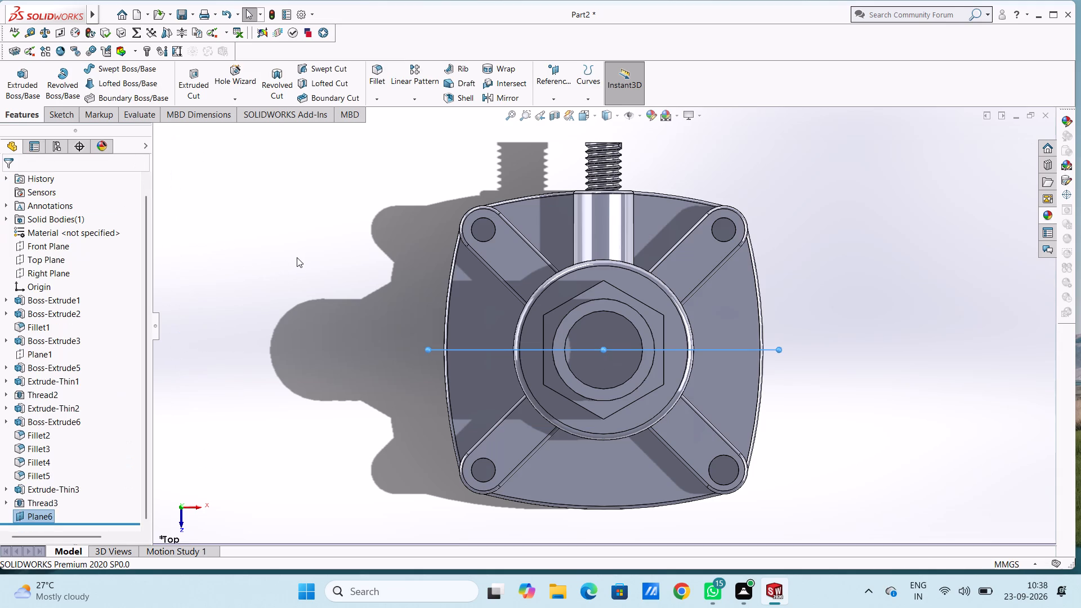
{"action": "left_click", "coordinate": [297, 257]}
On the new plane, sketch lines from the hexagon's upper corner: 4 mm down, 31 mm down to the base, 25 mm outward, then a closing diagonal.
{"action": "key", "text": "ctrl+1"}
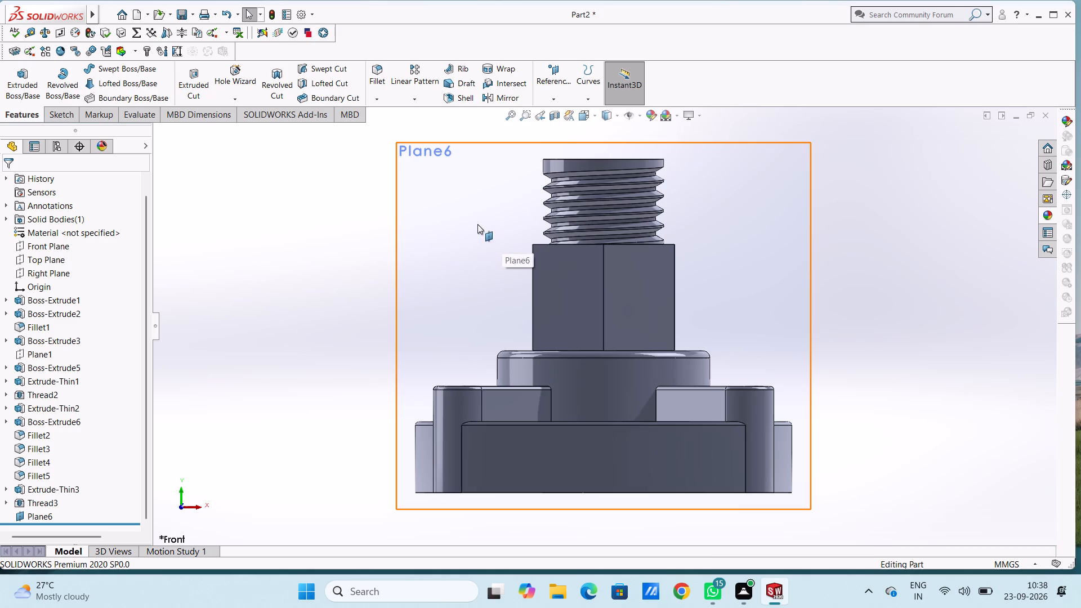
{"action": "left_click", "coordinate": [450, 211]}
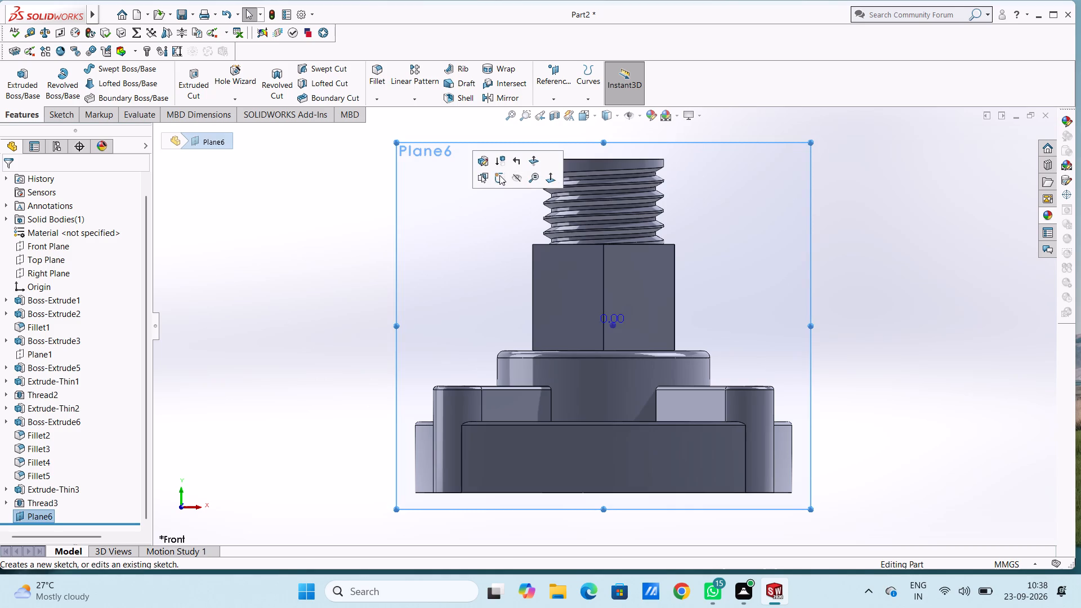
{"action": "left_click", "coordinate": [499, 175]}
{"action": "left_click", "coordinate": [360, 242]}
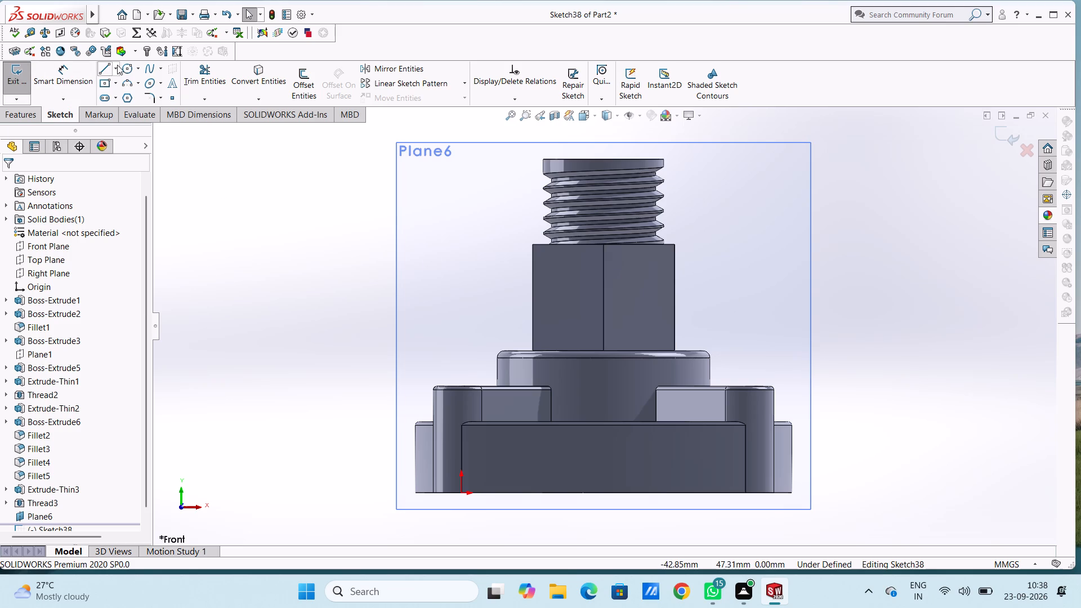
{"action": "left_click", "coordinate": [102, 69]}
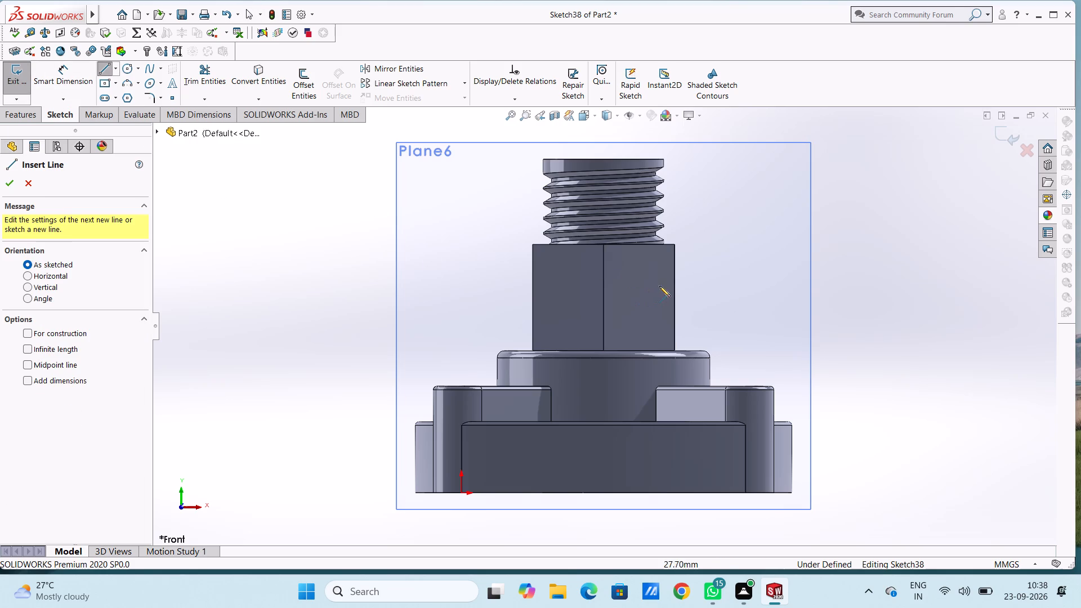
{"action": "left_click", "coordinate": [674, 243]}
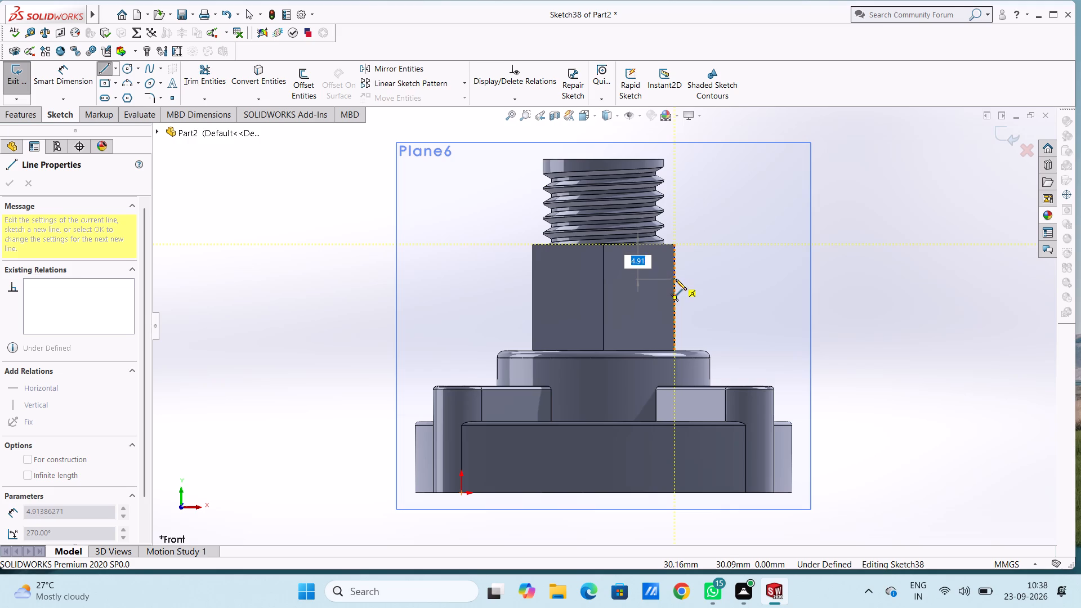
{"action": "key", "text": "4"}
{"action": "key", "text": "Return"}
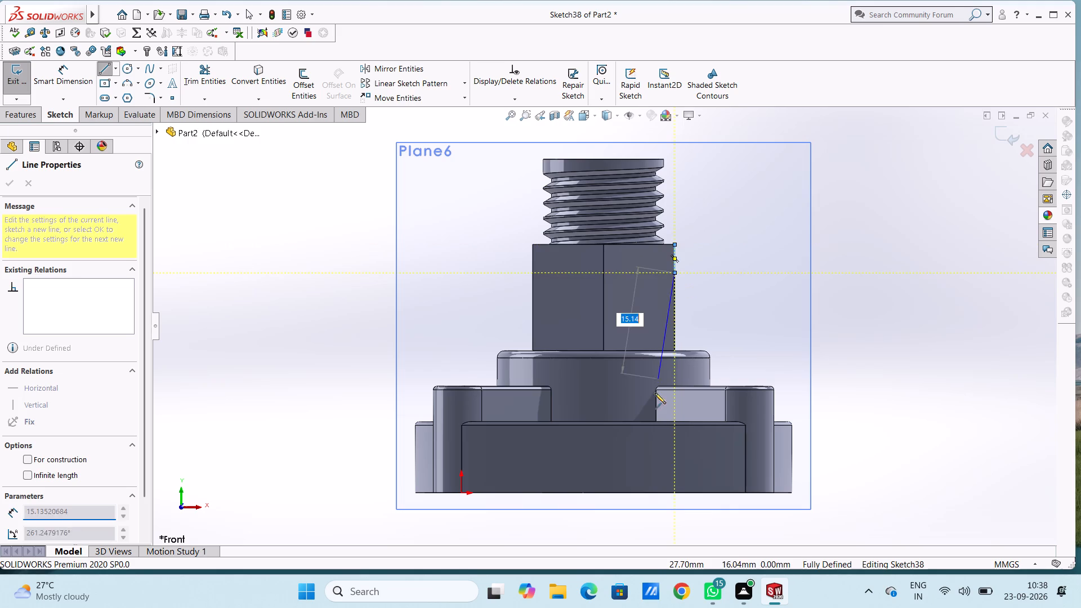
{"action": "left_click", "coordinate": [674, 492]}
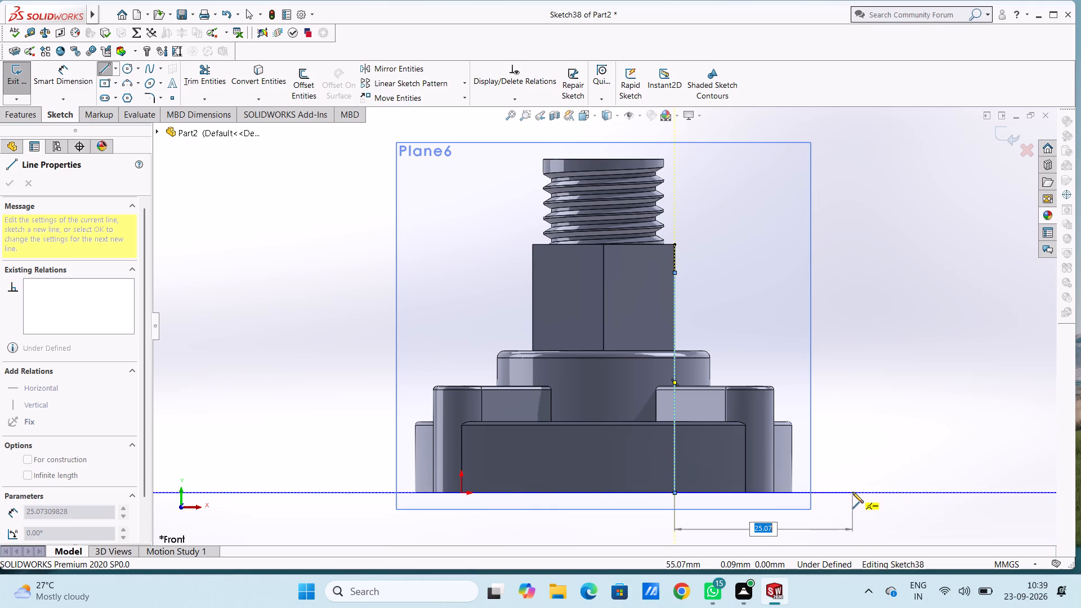
{"action": "type", "text": "25"}
{"action": "key", "text": "Return"}
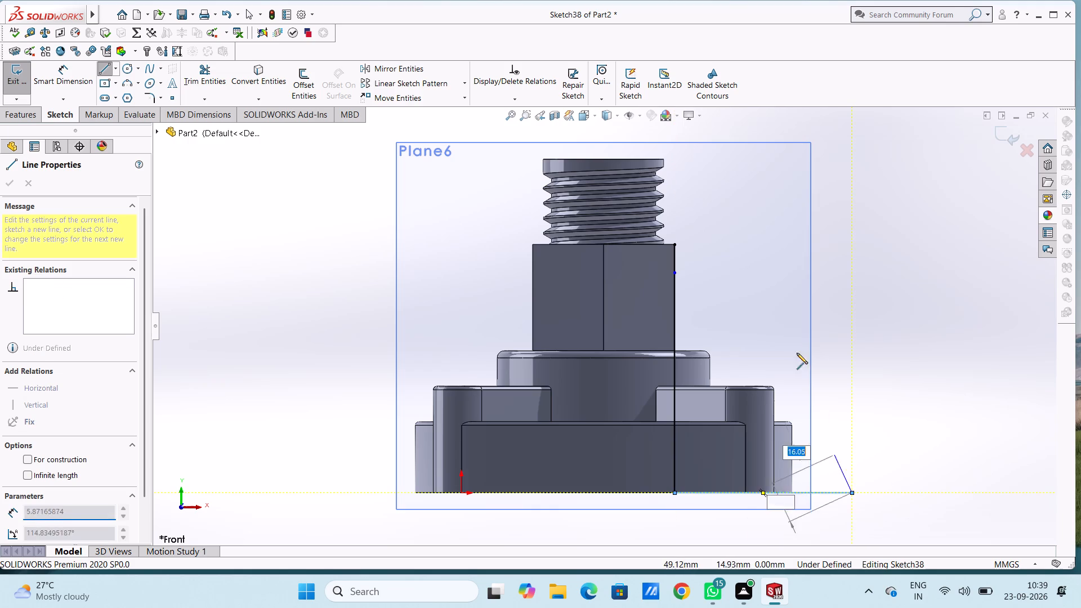
{"action": "left_click", "coordinate": [675, 275]}
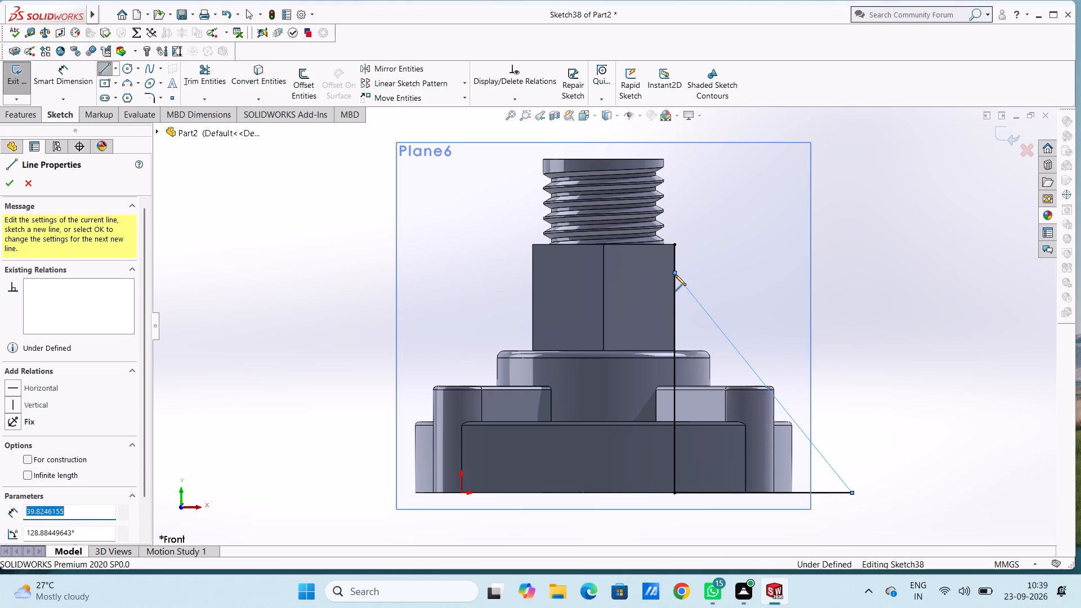
{"action": "key", "text": "Escape"}
{"action": "key", "text": "Escape"}
{"action": "key", "text": "Escape"}
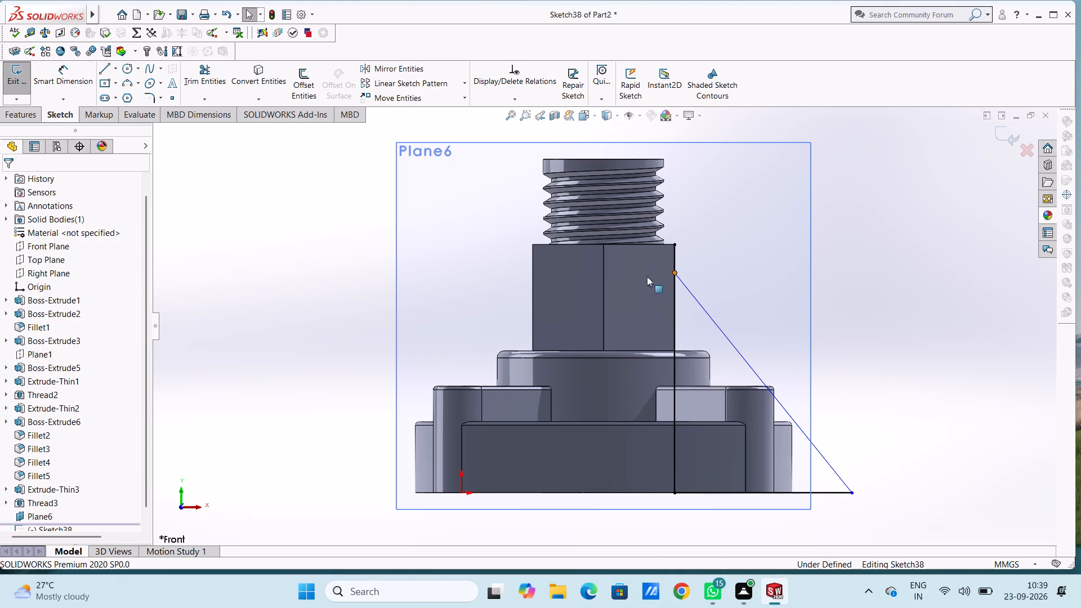
Trim away the short 4 mm line above the triangle's apex.
{"action": "left_click", "coordinate": [208, 75]}
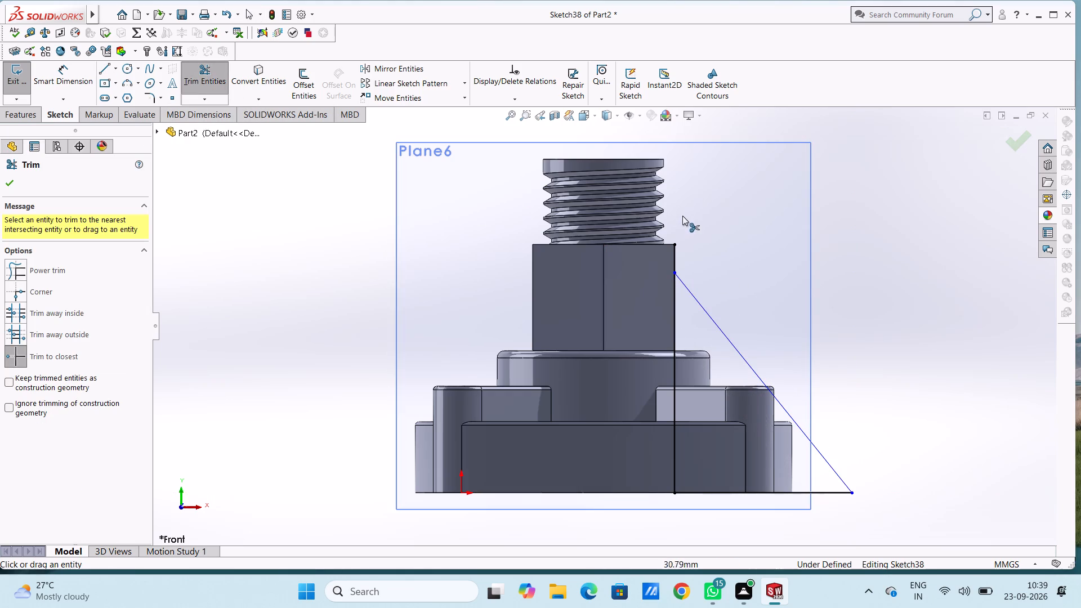
{"action": "left_click", "coordinate": [674, 251]}
{"action": "key", "text": "Escape"}
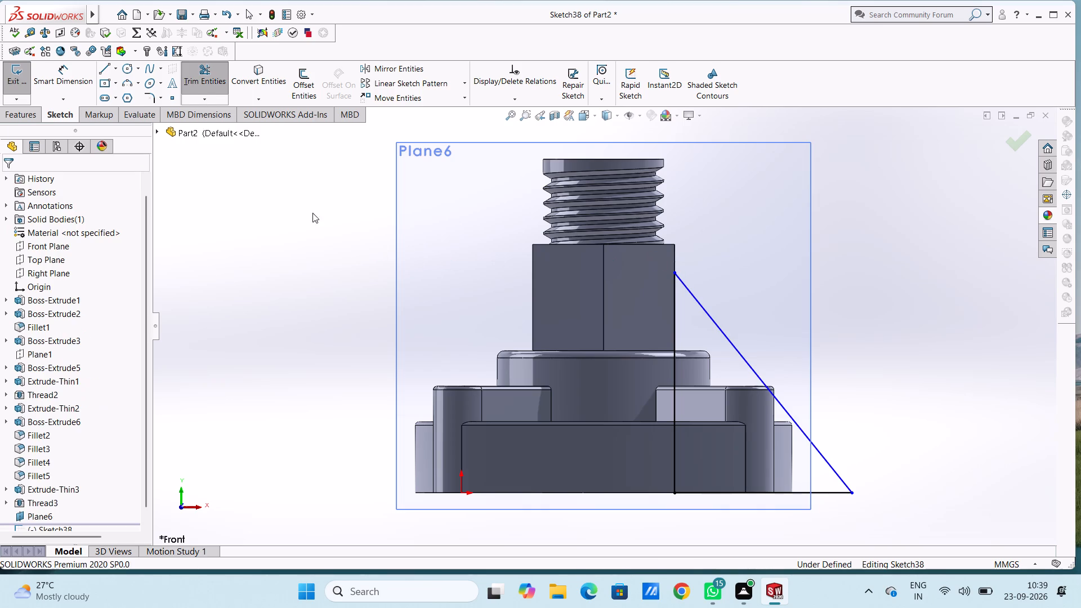
{"action": "key", "text": "Escape"}
Dimension the triangle's vertical side and its horizontal base to fully define the sketch.
{"action": "left_click", "coordinate": [57, 70]}
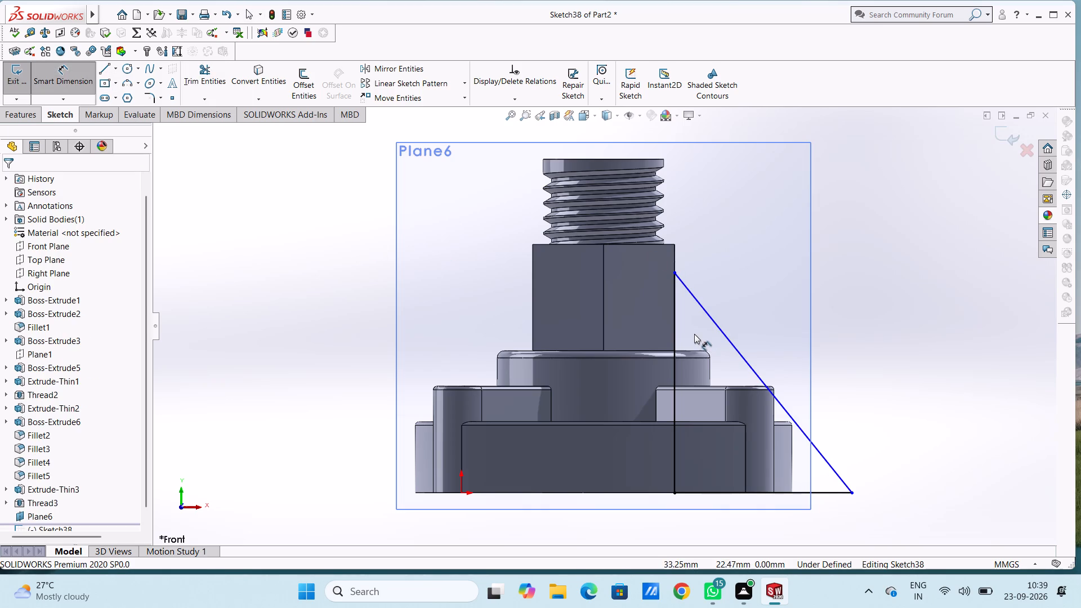
{"action": "left_click", "coordinate": [673, 331]}
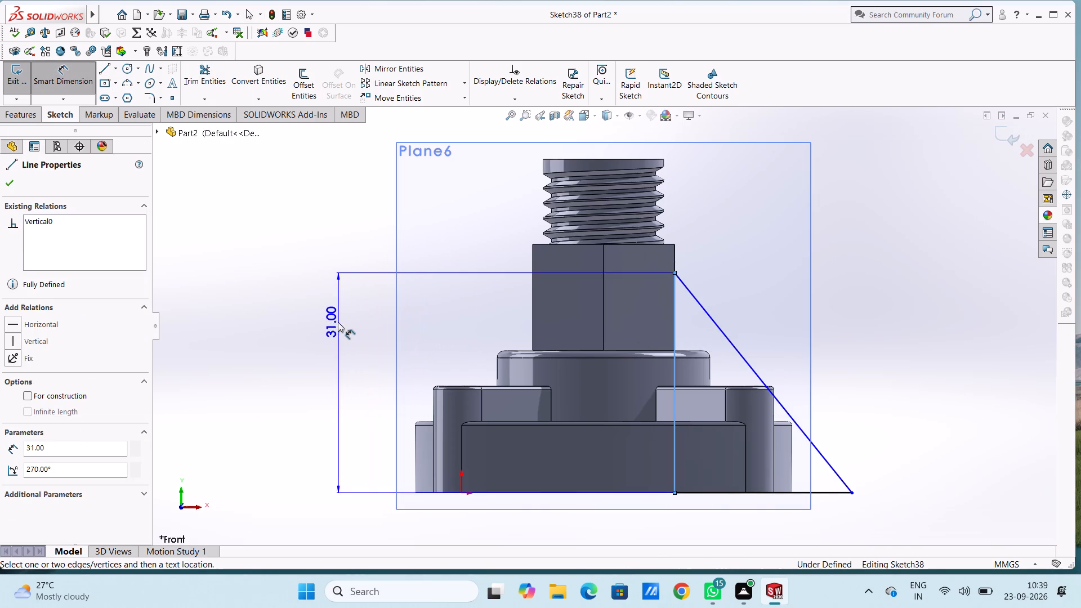
{"action": "left_click", "coordinate": [338, 322]}
{"action": "left_click", "coordinate": [289, 303]}
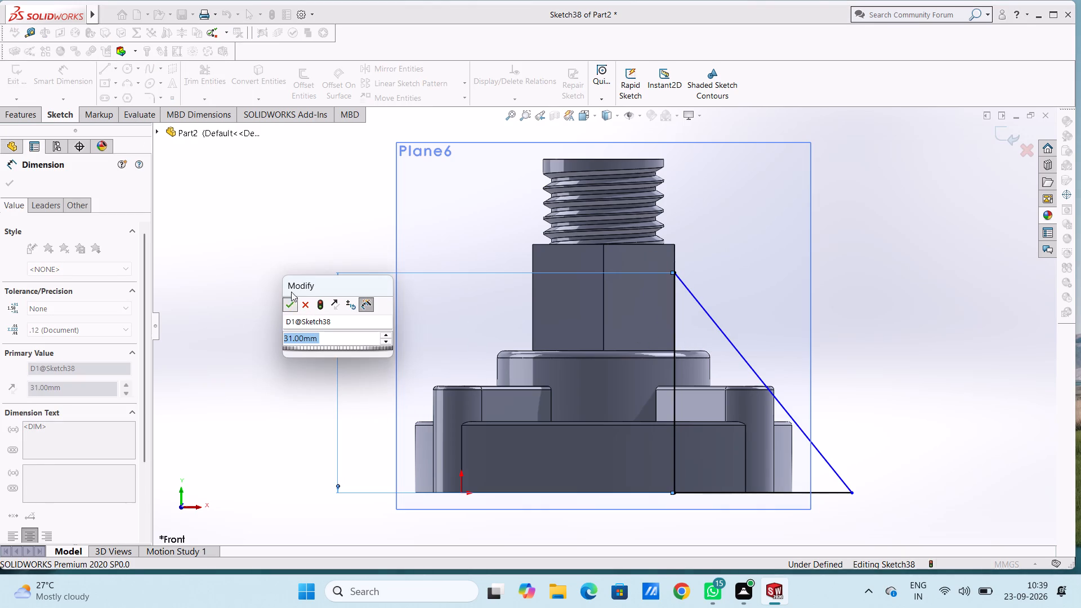
{"action": "left_click", "coordinate": [296, 267]}
{"action": "left_click", "coordinate": [828, 492]}
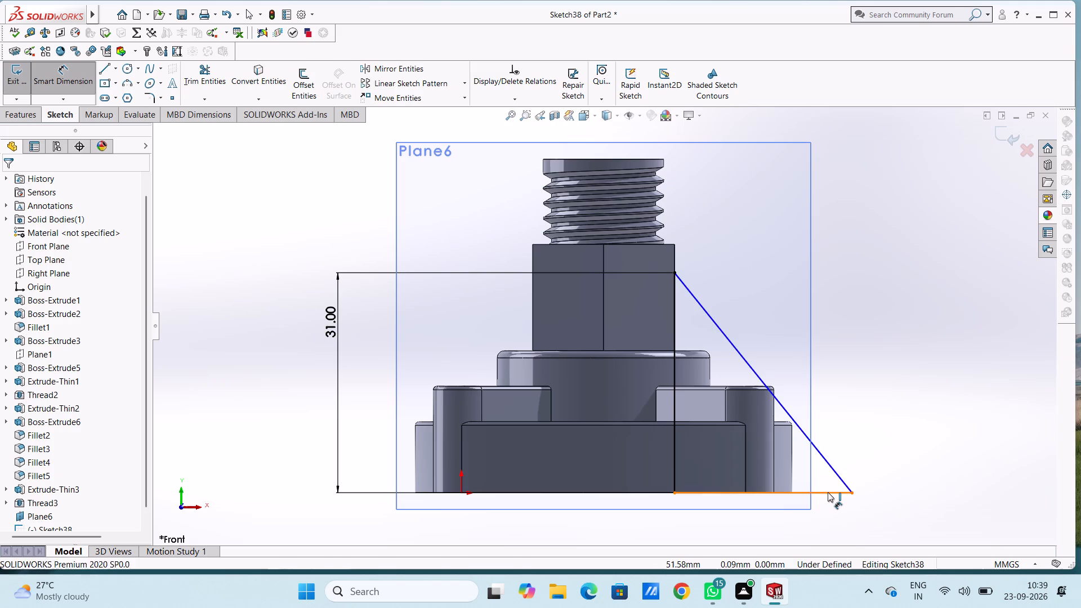
{"action": "scroll", "coordinate": [823, 515], "scroll_direction": "up", "scroll_amount": 1}
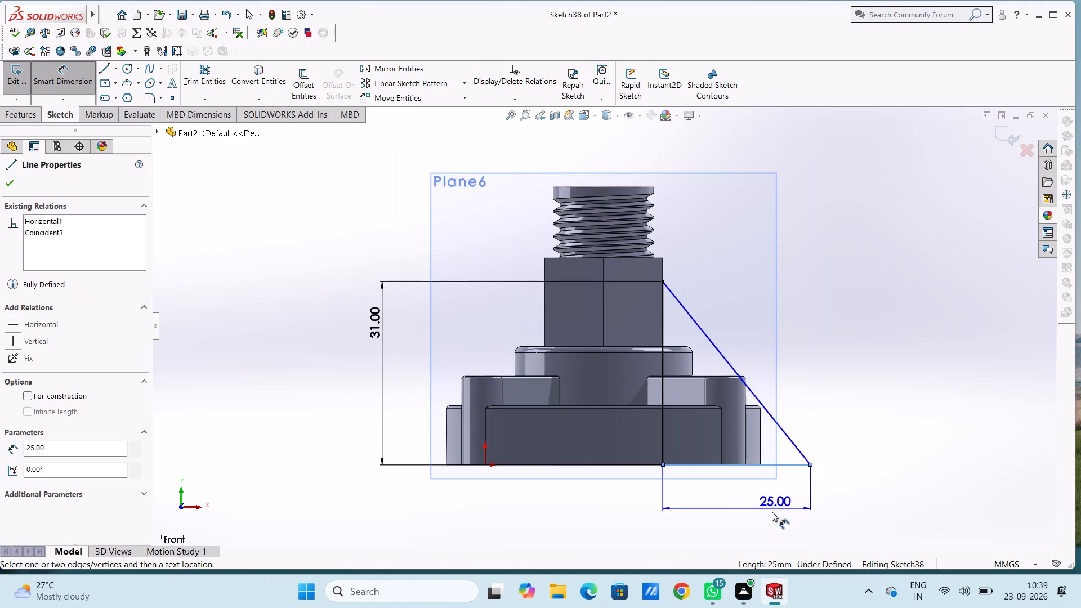
{"action": "left_click", "coordinate": [771, 513]}
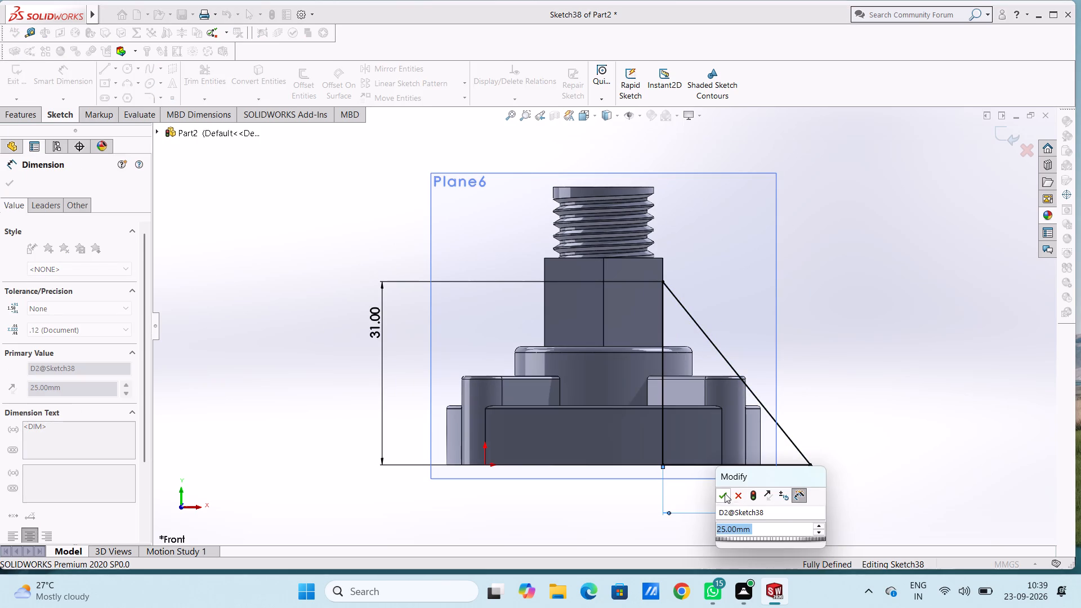
{"action": "left_click", "coordinate": [725, 493]}
{"action": "left_click", "coordinate": [714, 496]}
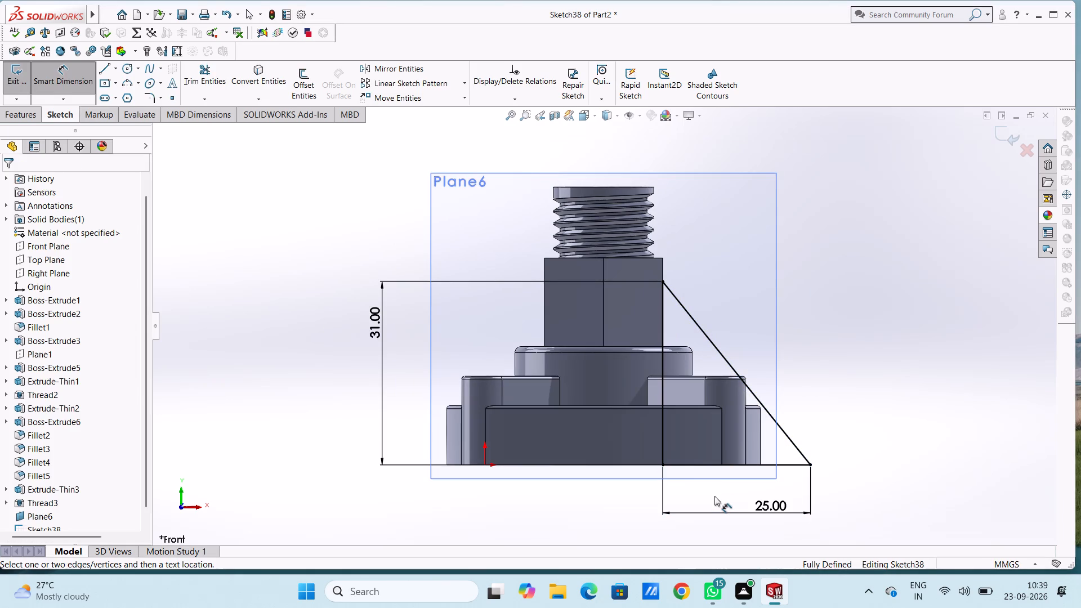
{"action": "key", "text": "Escape"}
{"action": "key", "text": "Escape"}
Extrude the triangular sketch 8 mm with a Mid Plane end condition, merged with the body.
{"action": "middle_click_drag", "start_coordinate": [857, 363], "coordinate": [806, 439]}
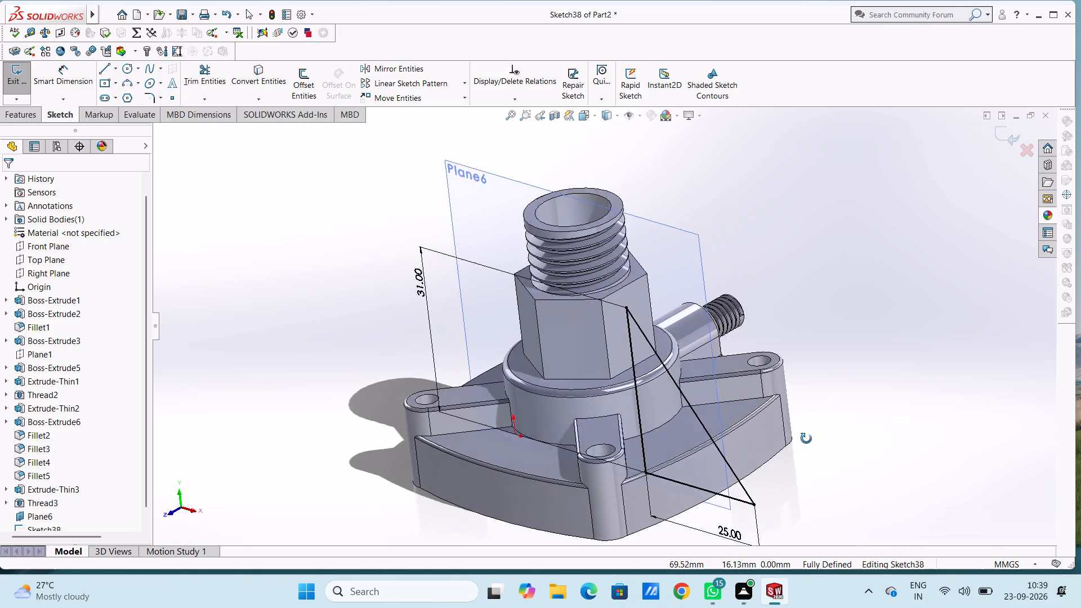
{"action": "middle_click_drag", "start_coordinate": [806, 439], "coordinate": [805, 442]}
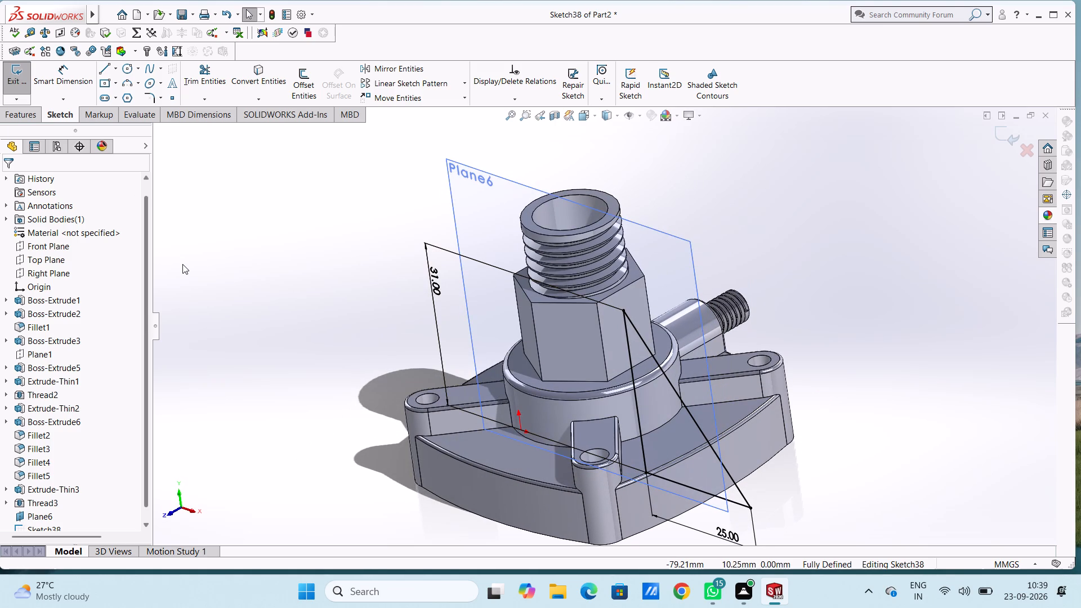
{"action": "left_click", "coordinate": [19, 115]}
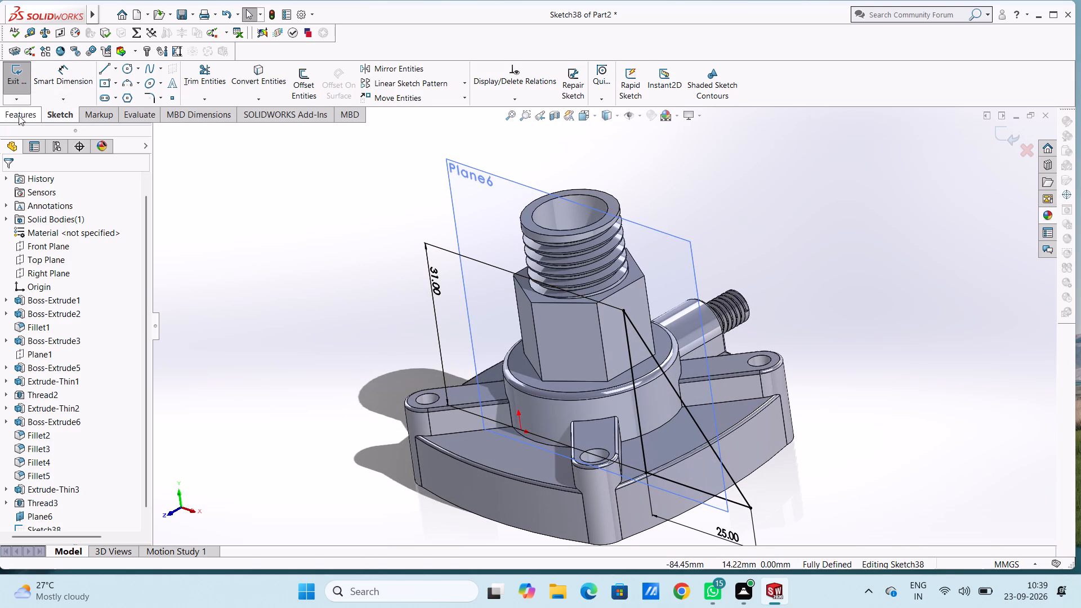
{"action": "left_click", "coordinate": [16, 92]}
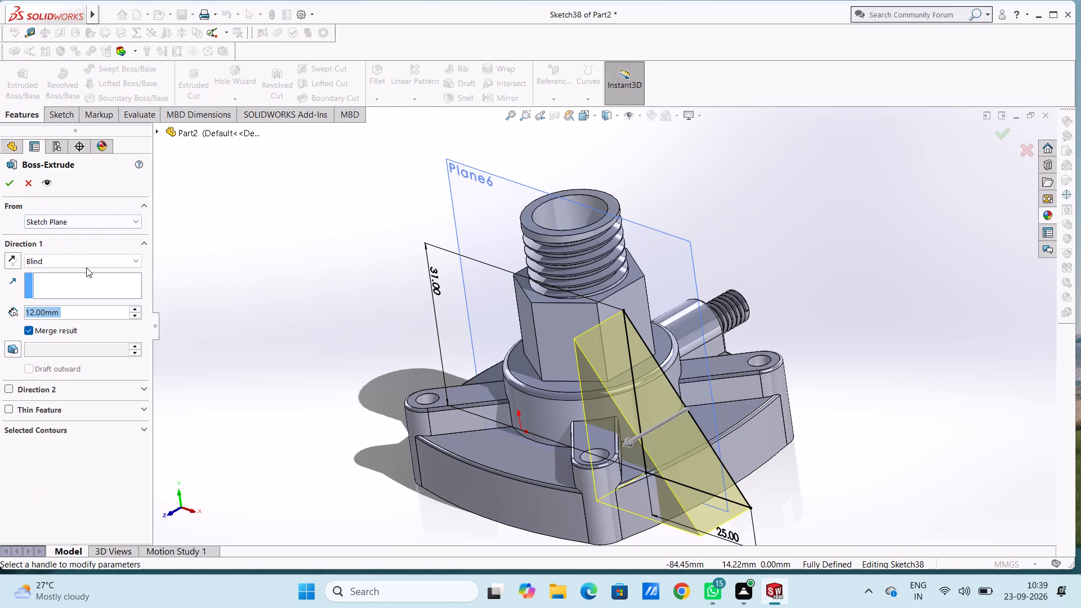
{"action": "left_click", "coordinate": [75, 263]}
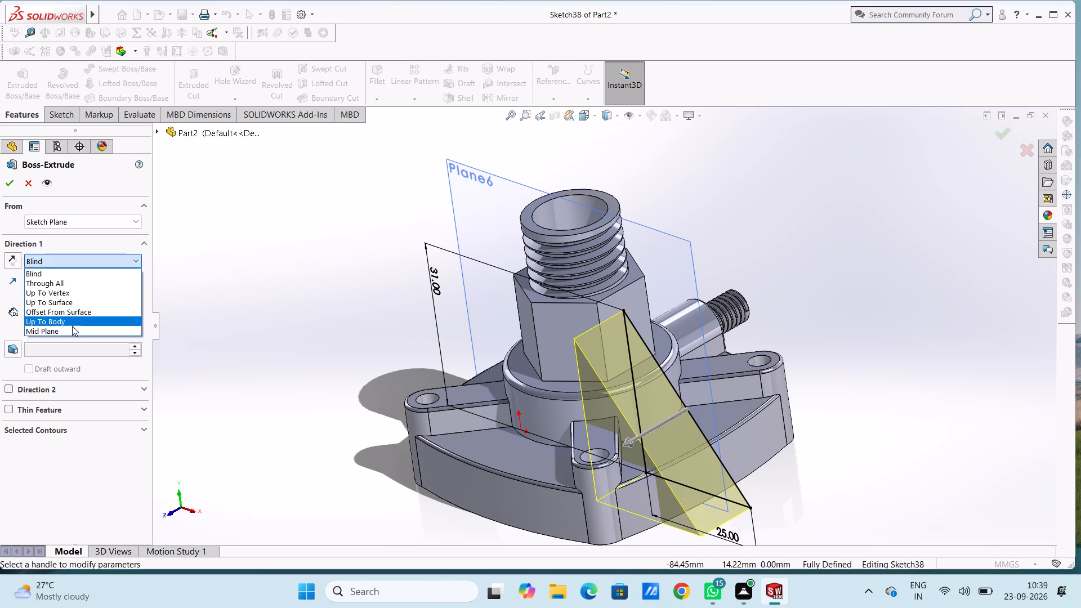
{"action": "left_click", "coordinate": [73, 327]}
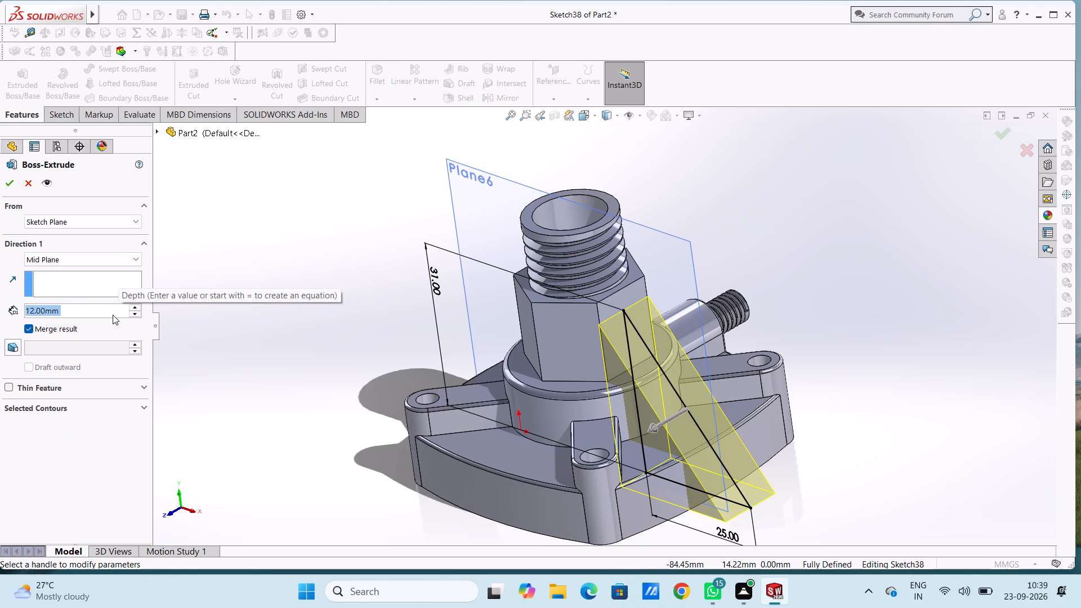
{"action": "middle_click_drag", "start_coordinate": [246, 270], "coordinate": [251, 332]}
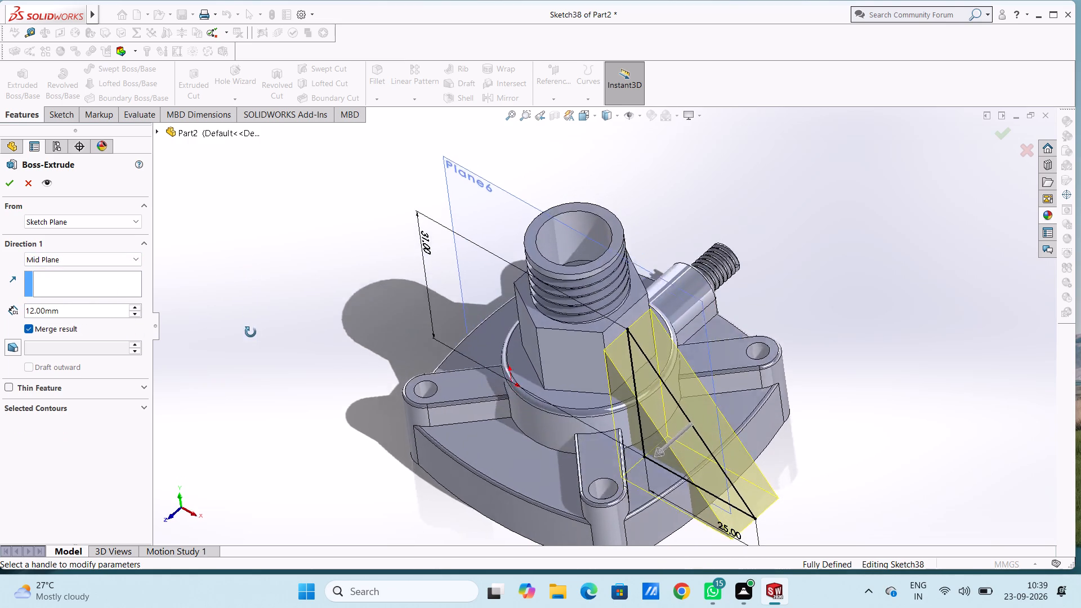
{"action": "middle_click_drag", "start_coordinate": [251, 332], "coordinate": [243, 421]}
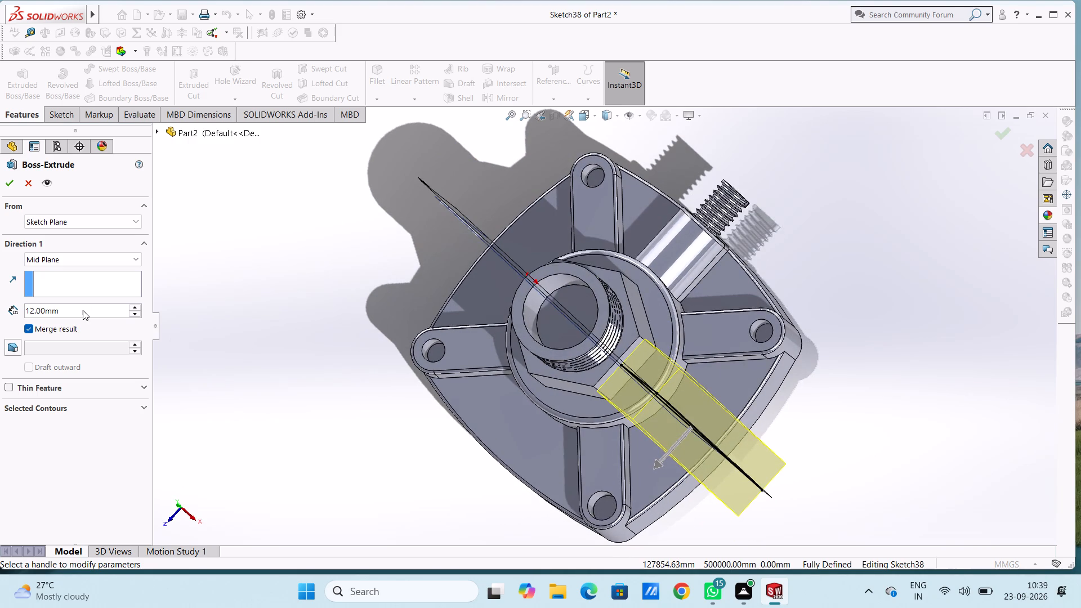
{"action": "double_click", "coordinate": [83, 310]}
{"action": "key", "text": "8"}
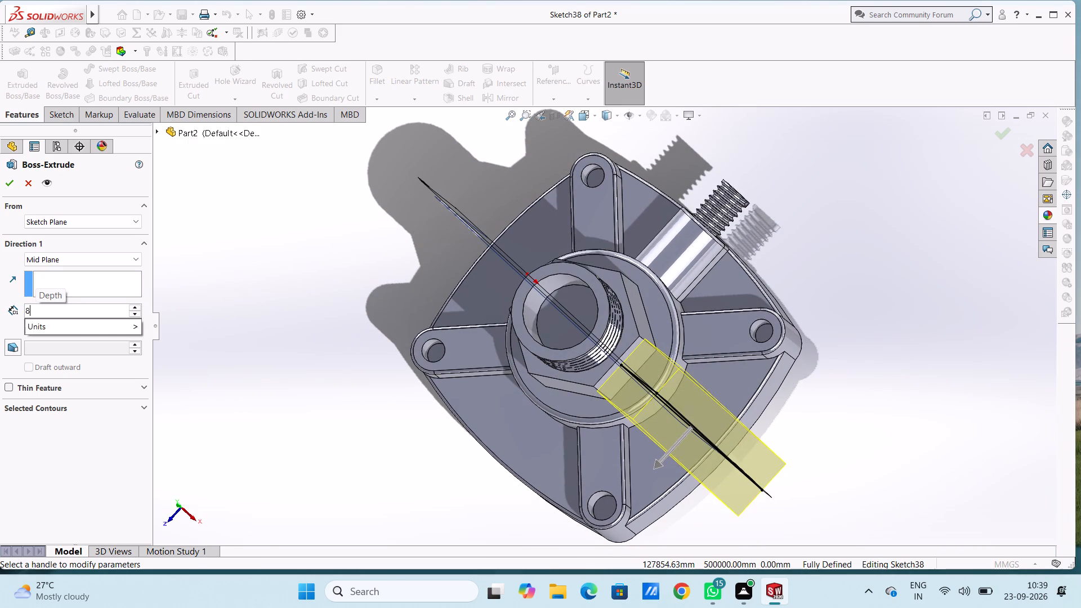
{"action": "key", "text": "Return"}
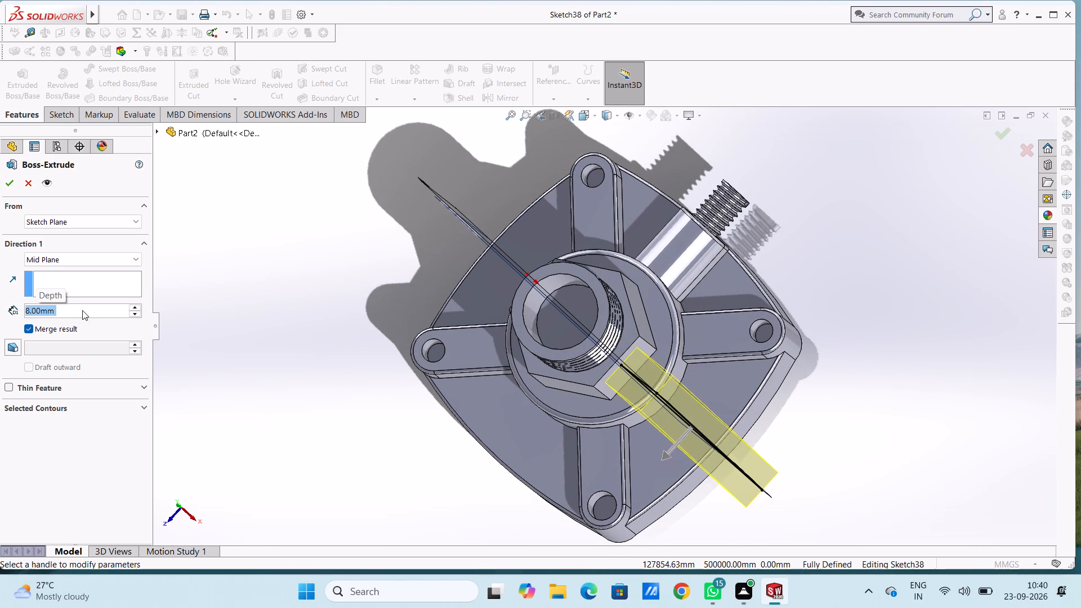
{"action": "left_click", "coordinate": [11, 186]}
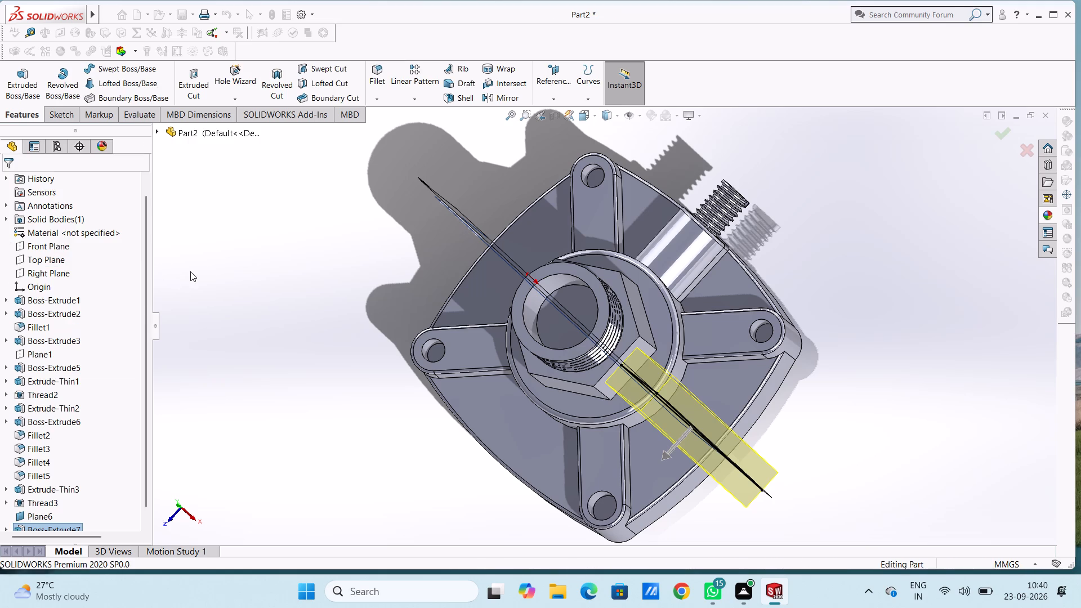
{"action": "left_click", "coordinate": [190, 271]}
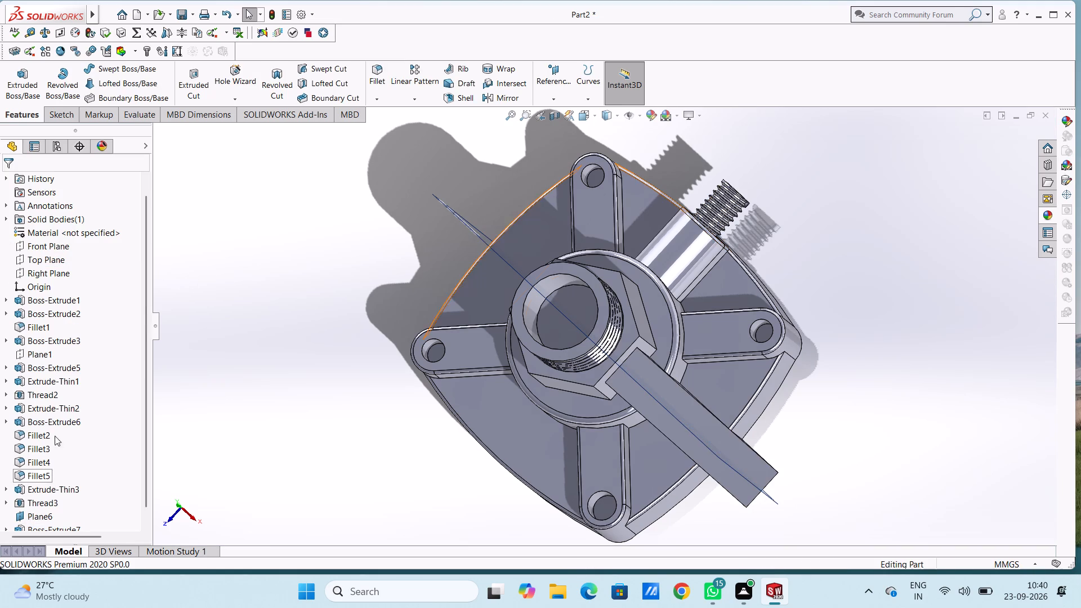
Hide the reference plane used for the triangular rib.
{"action": "scroll", "coordinate": [56, 485], "scroll_direction": "down", "scroll_amount": 4}
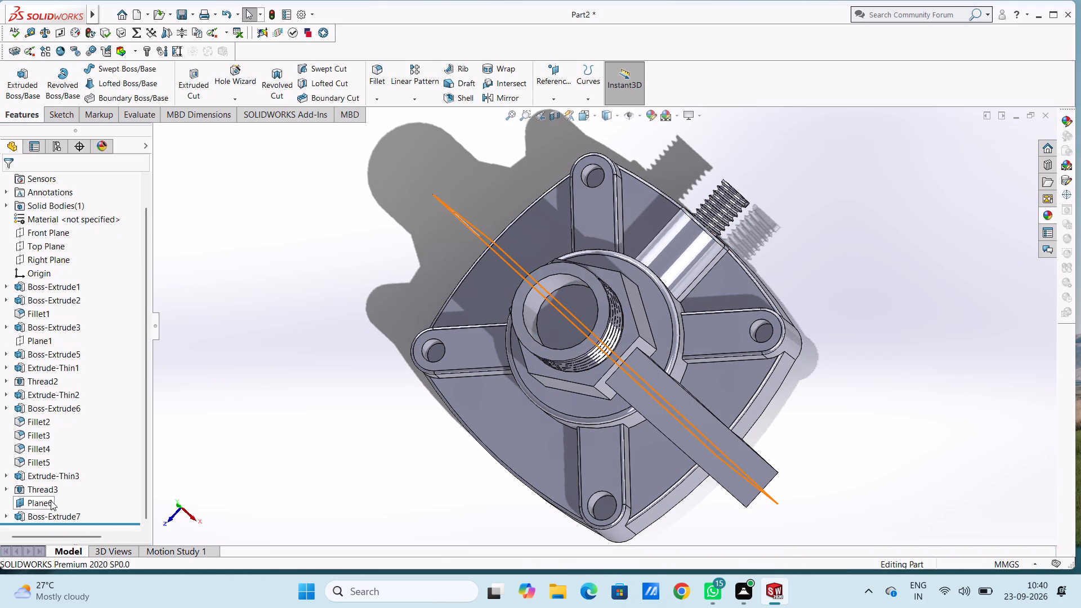
{"action": "left_click", "coordinate": [51, 500]}
{"action": "left_click", "coordinate": [77, 482]}
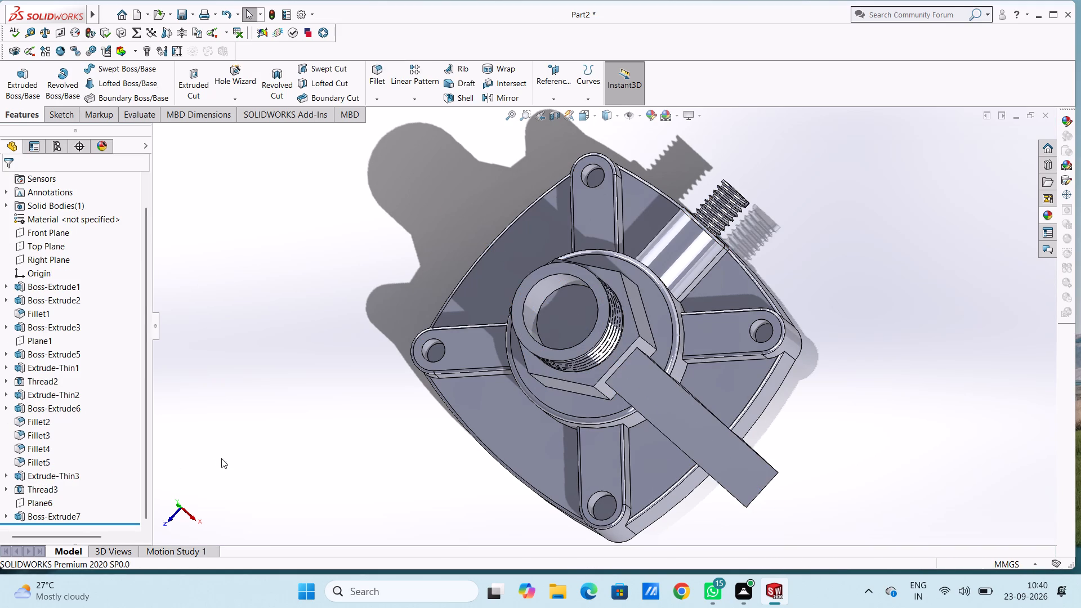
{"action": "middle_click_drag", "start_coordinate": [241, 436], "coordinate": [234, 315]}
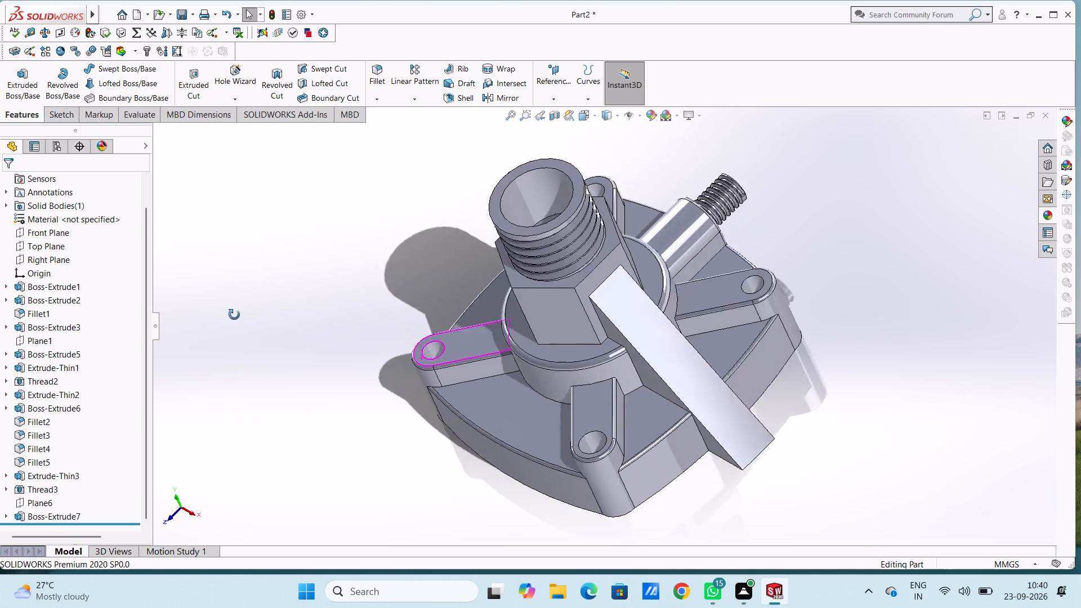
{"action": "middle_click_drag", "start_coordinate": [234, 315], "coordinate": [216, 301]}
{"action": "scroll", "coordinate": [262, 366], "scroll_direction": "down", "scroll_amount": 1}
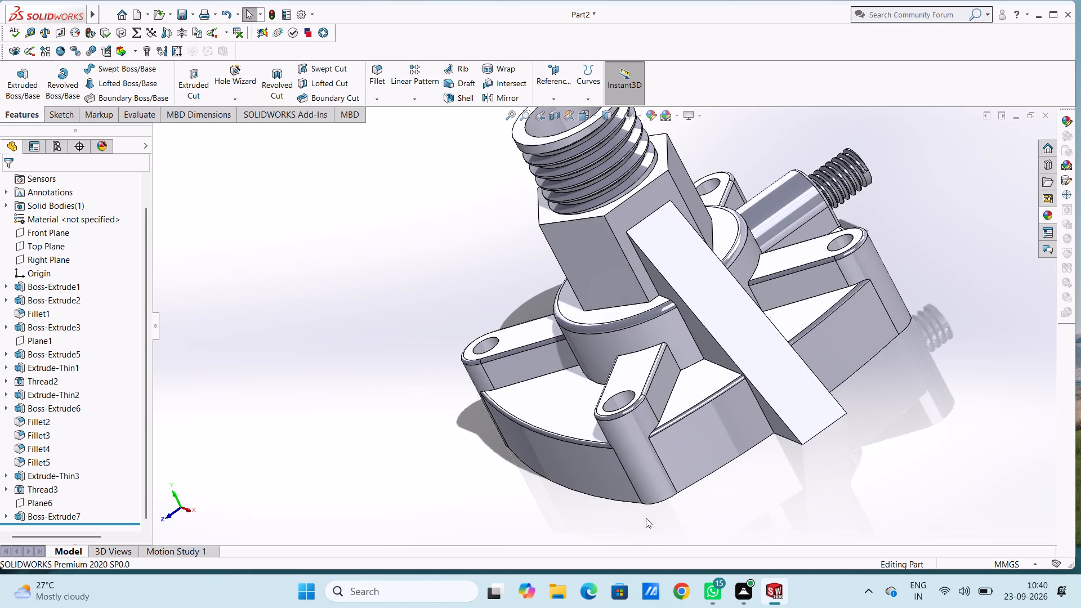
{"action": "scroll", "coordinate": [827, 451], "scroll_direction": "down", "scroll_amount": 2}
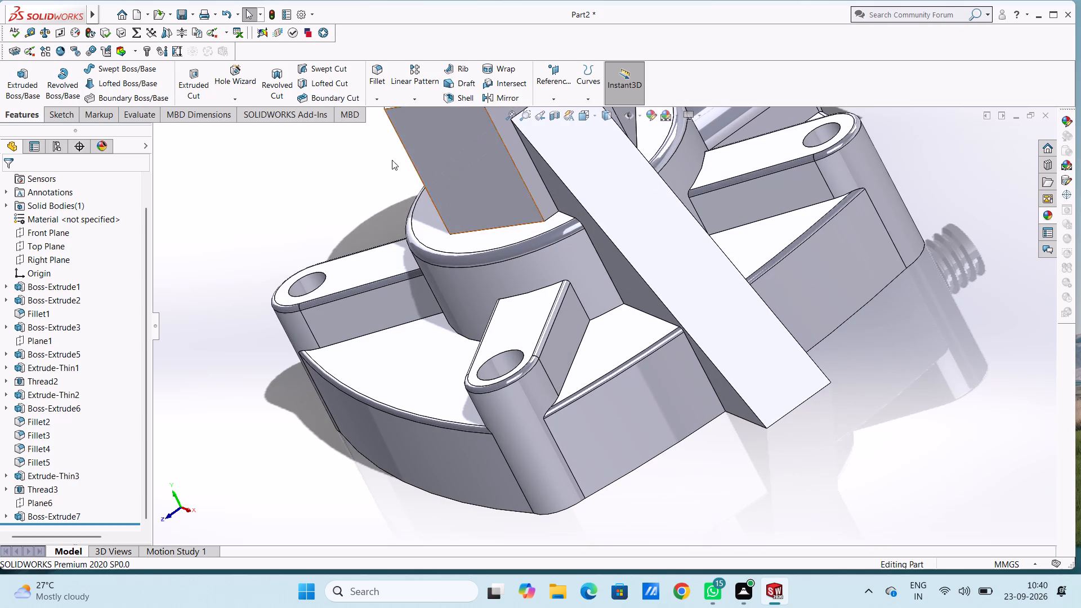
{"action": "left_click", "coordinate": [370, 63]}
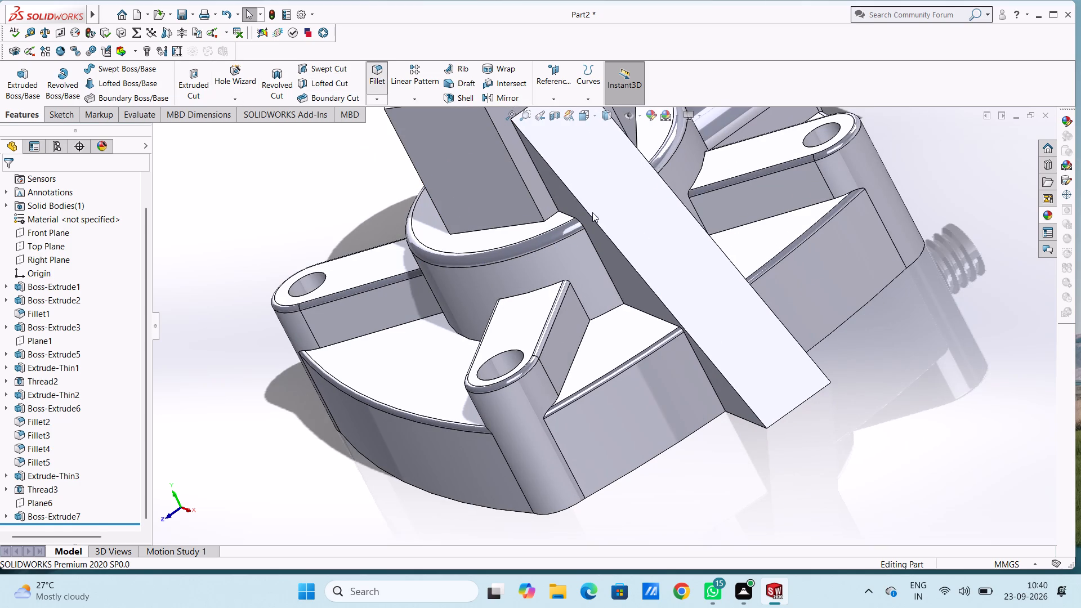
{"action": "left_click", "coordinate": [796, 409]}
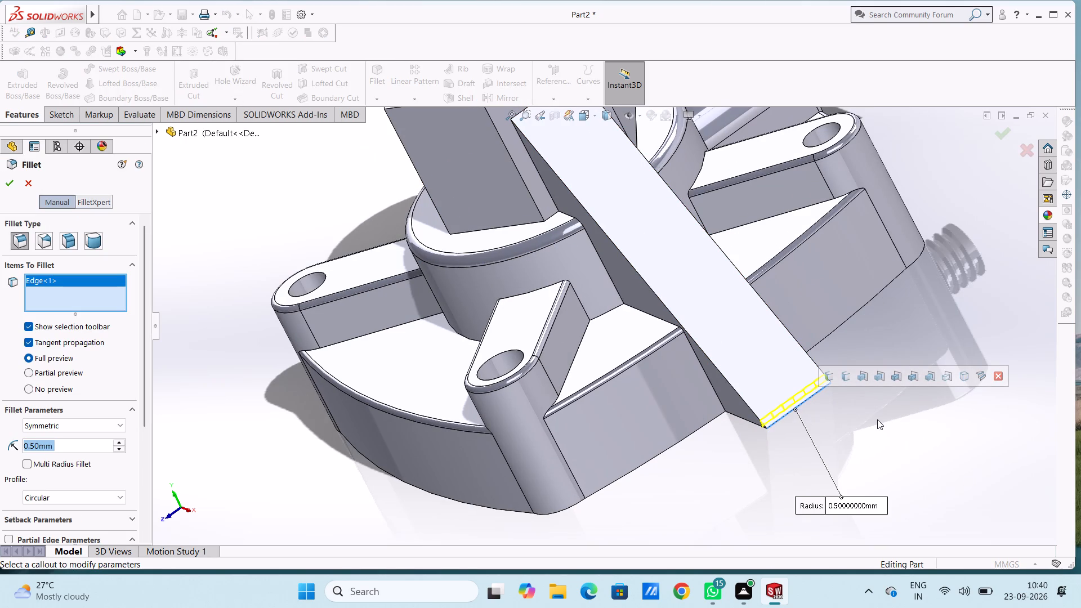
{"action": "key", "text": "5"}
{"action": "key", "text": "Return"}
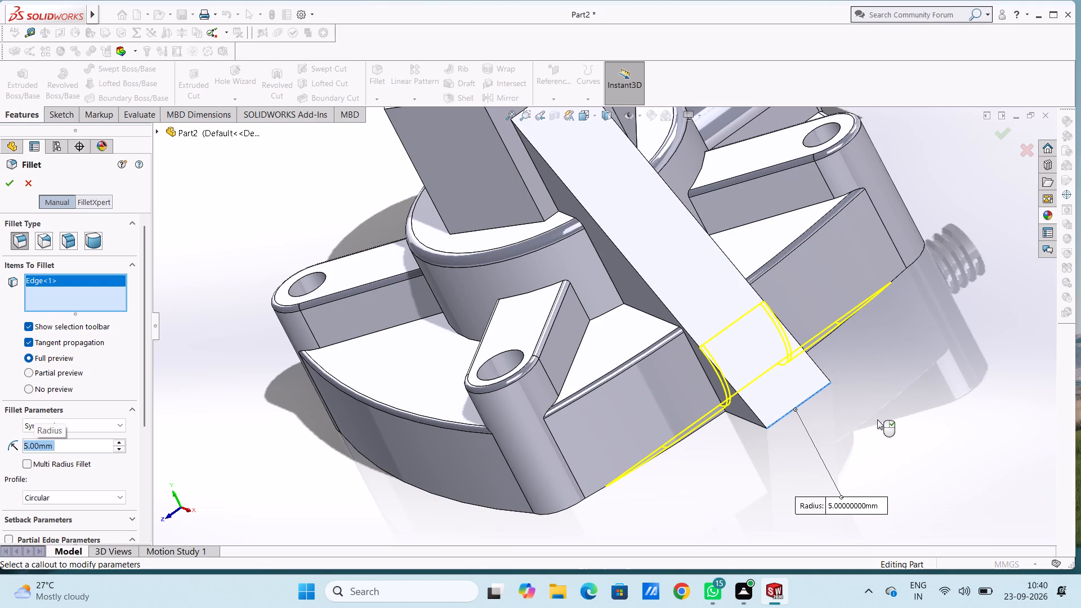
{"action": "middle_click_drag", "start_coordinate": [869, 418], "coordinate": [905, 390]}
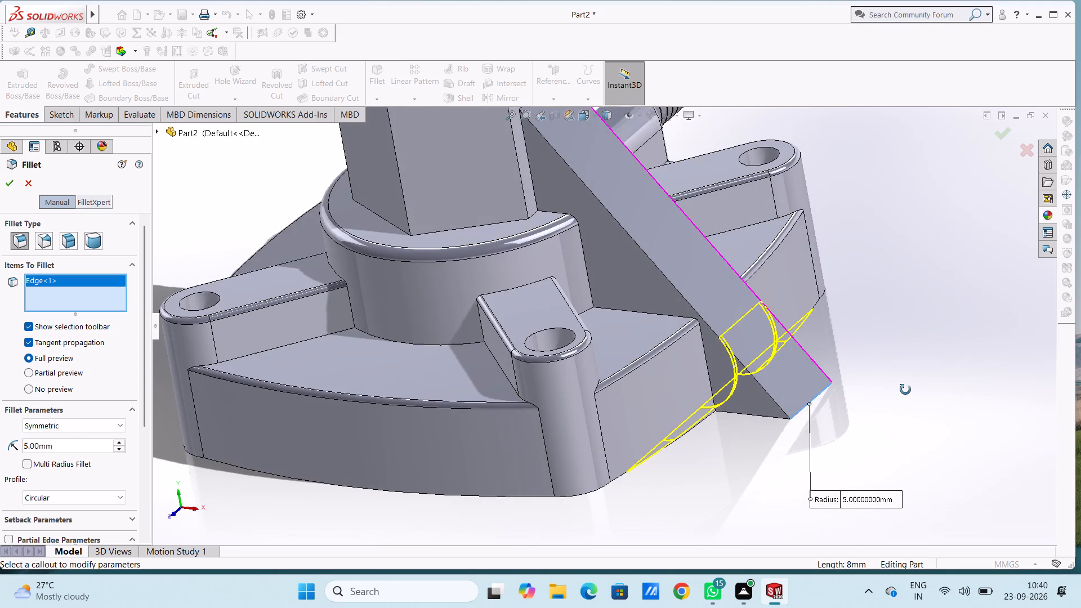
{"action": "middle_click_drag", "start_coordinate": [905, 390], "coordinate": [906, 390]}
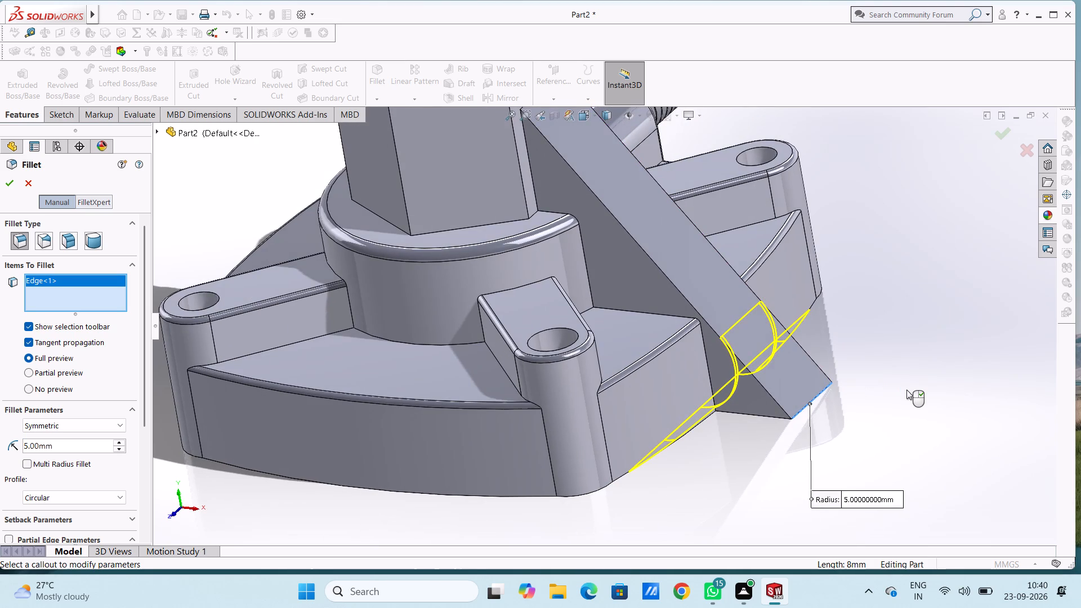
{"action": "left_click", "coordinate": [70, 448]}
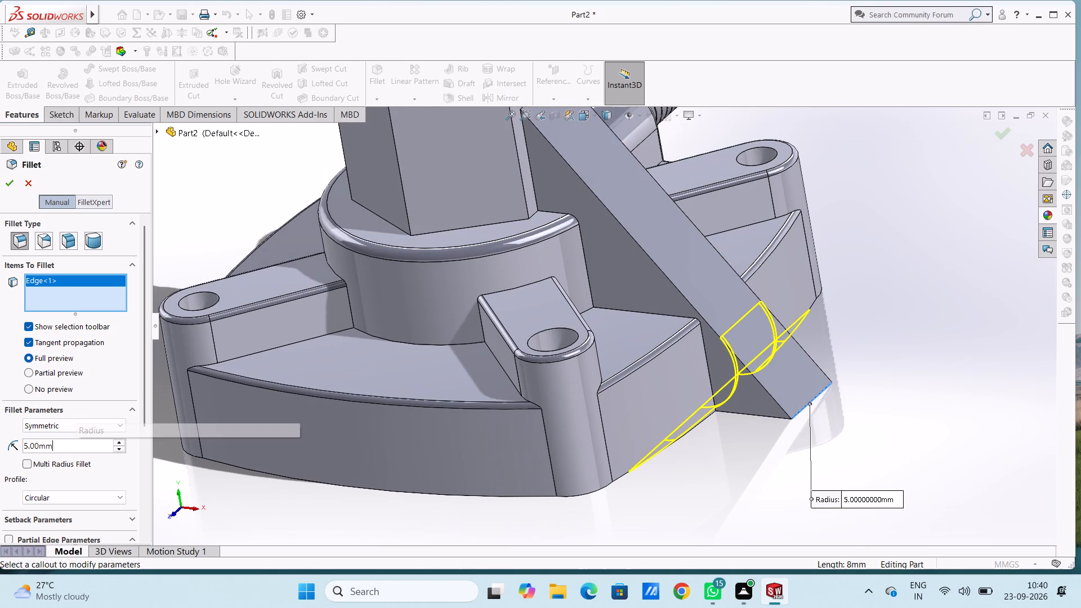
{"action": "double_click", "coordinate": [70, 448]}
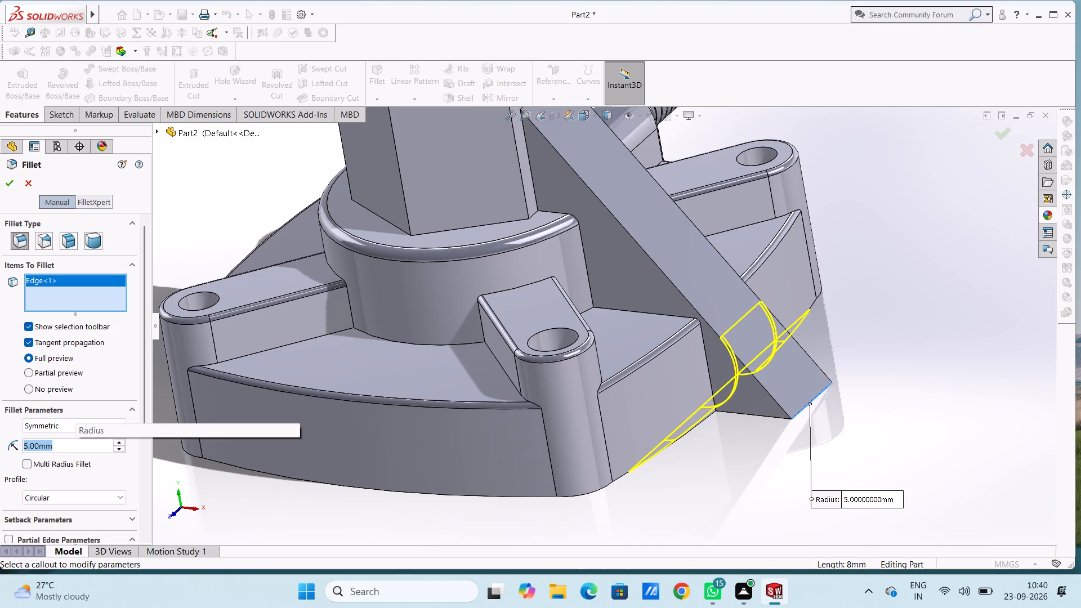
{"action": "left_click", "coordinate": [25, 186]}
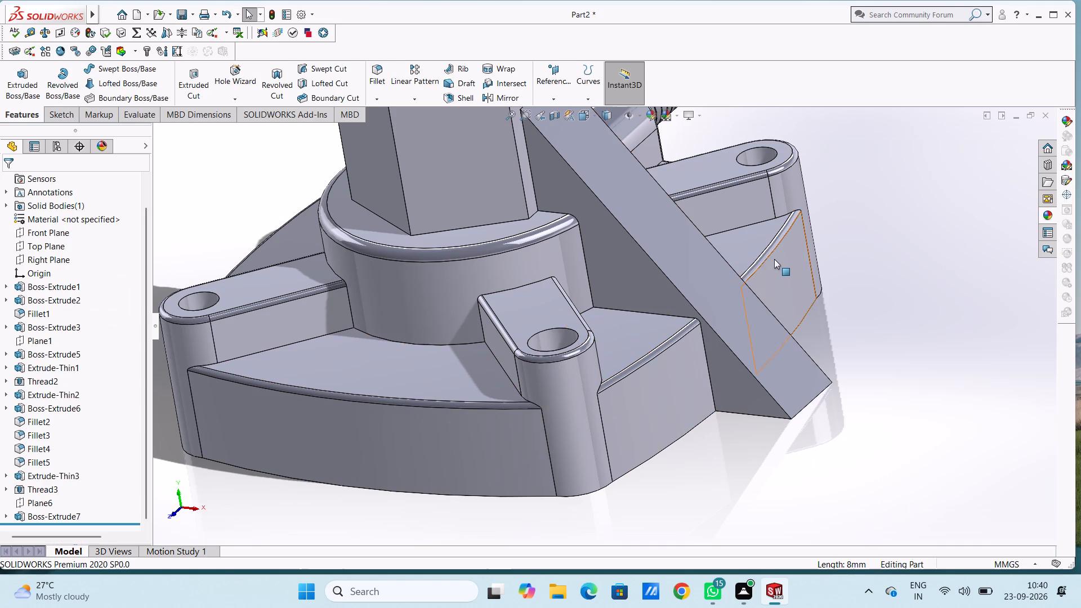
Set up a fillet on the triangular rib's two long sloping edges with a 4 mm radius.
{"action": "scroll", "coordinate": [771, 259], "scroll_direction": "up", "scroll_amount": 2}
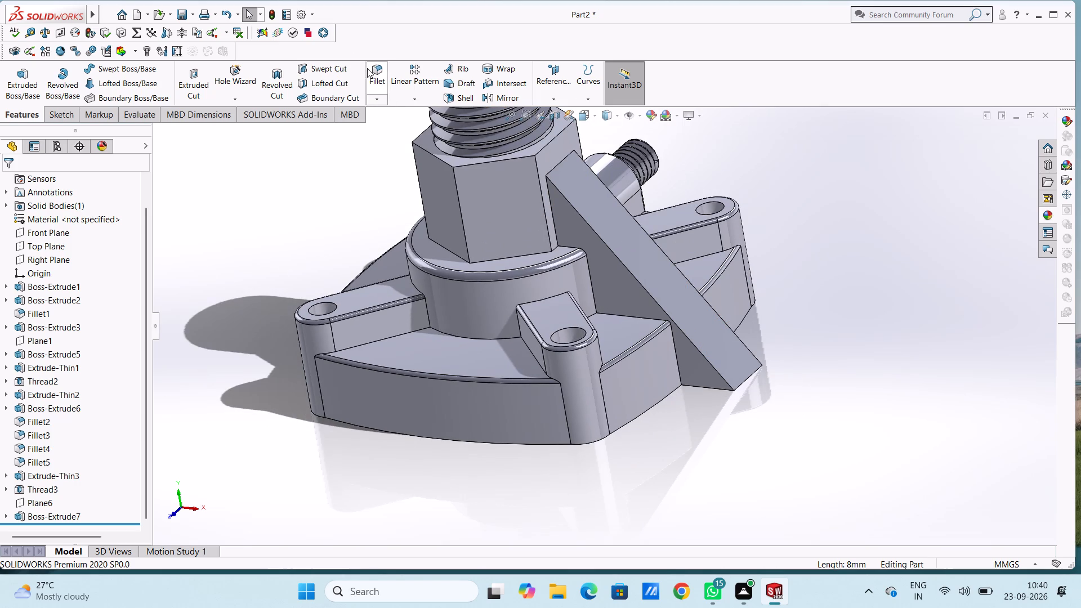
{"action": "left_click", "coordinate": [372, 70]}
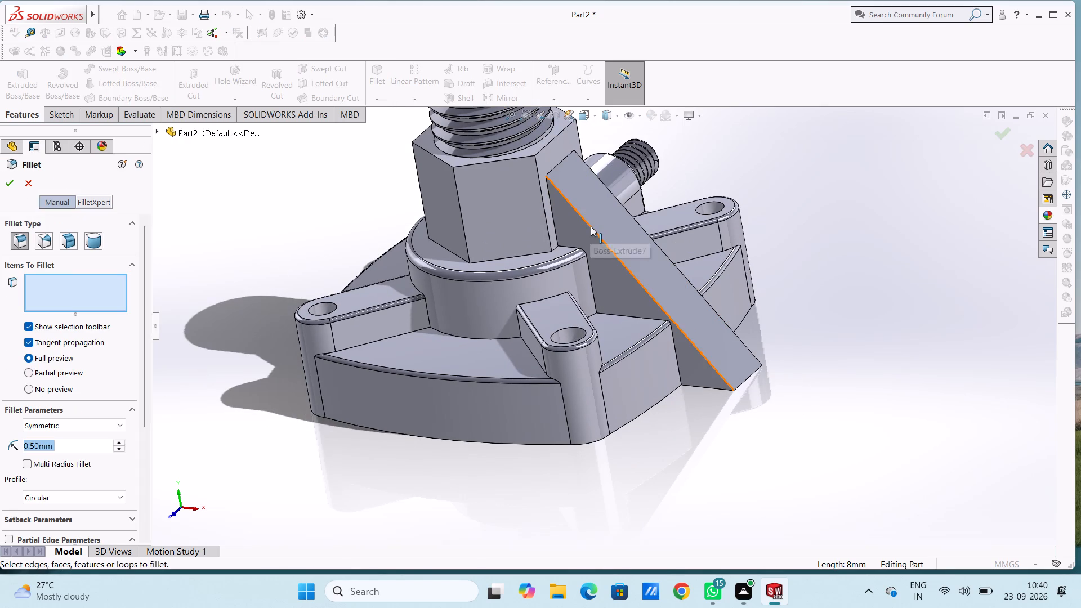
{"action": "left_click", "coordinate": [591, 226]}
{"action": "middle_click_drag", "start_coordinate": [824, 230], "coordinate": [821, 252]}
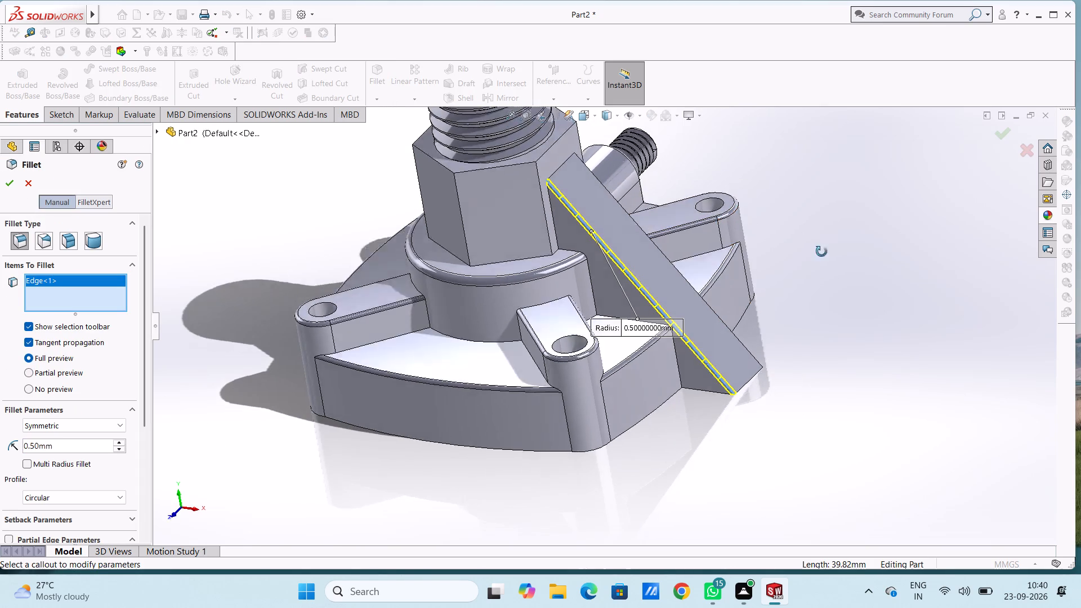
{"action": "middle_click_drag", "start_coordinate": [821, 252], "coordinate": [810, 306]}
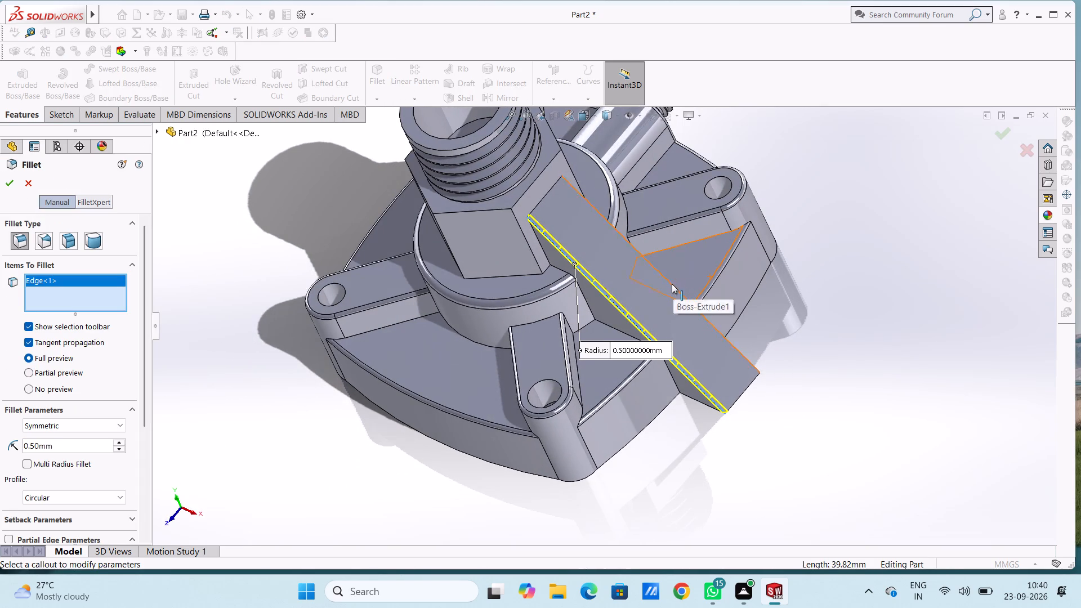
{"action": "left_click", "coordinate": [671, 284]}
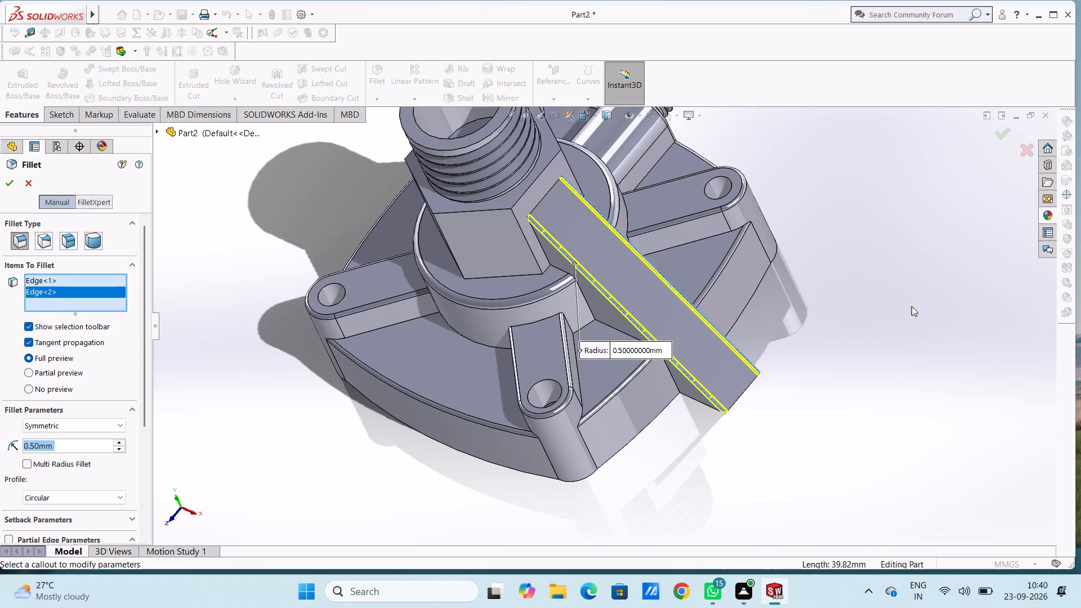
{"action": "key", "text": "4"}
{"action": "key", "text": "Return"}
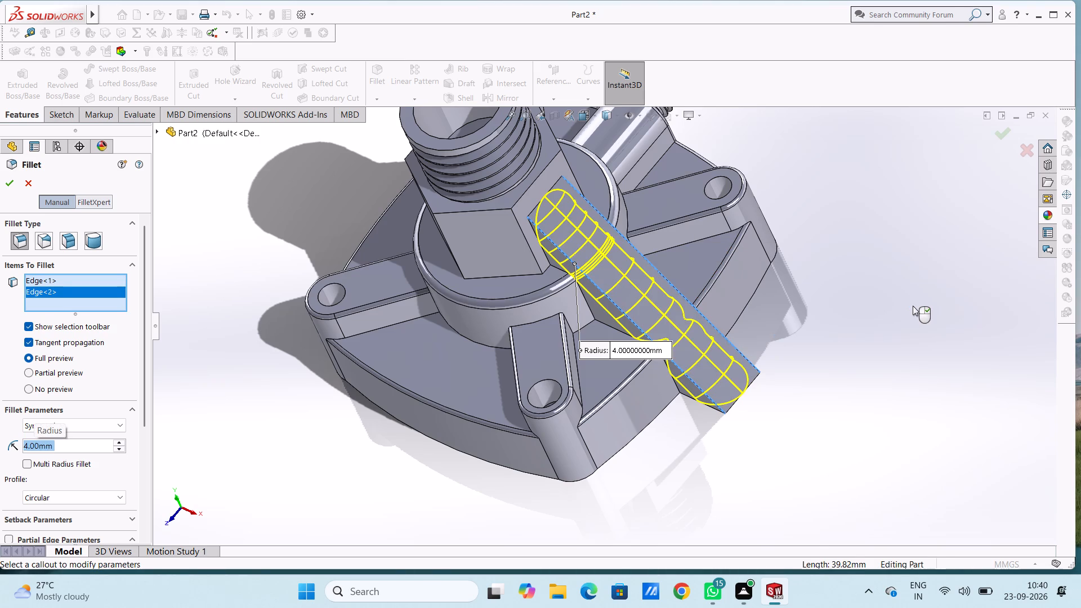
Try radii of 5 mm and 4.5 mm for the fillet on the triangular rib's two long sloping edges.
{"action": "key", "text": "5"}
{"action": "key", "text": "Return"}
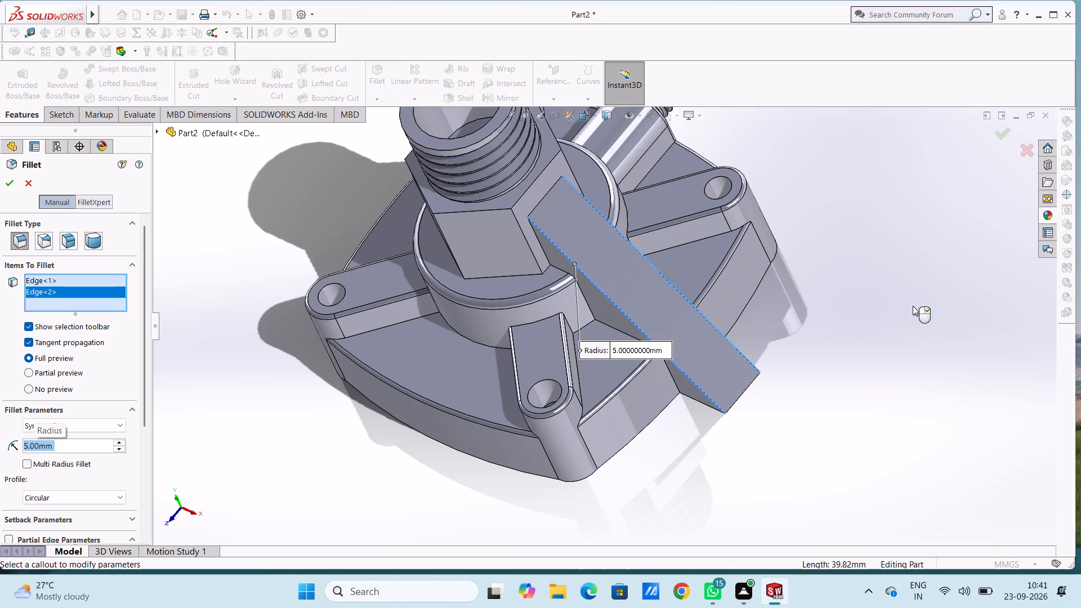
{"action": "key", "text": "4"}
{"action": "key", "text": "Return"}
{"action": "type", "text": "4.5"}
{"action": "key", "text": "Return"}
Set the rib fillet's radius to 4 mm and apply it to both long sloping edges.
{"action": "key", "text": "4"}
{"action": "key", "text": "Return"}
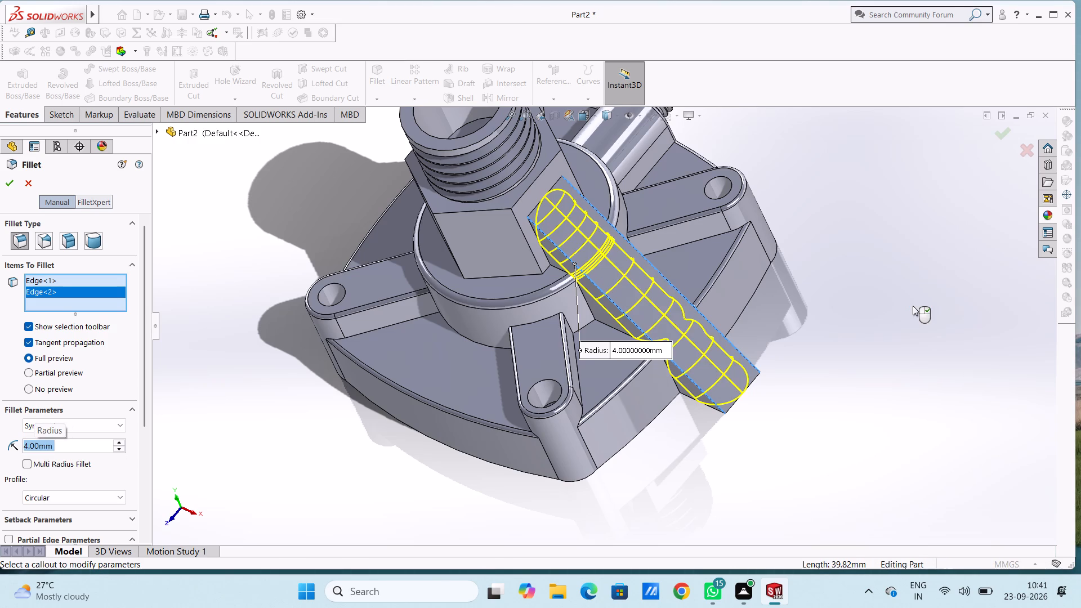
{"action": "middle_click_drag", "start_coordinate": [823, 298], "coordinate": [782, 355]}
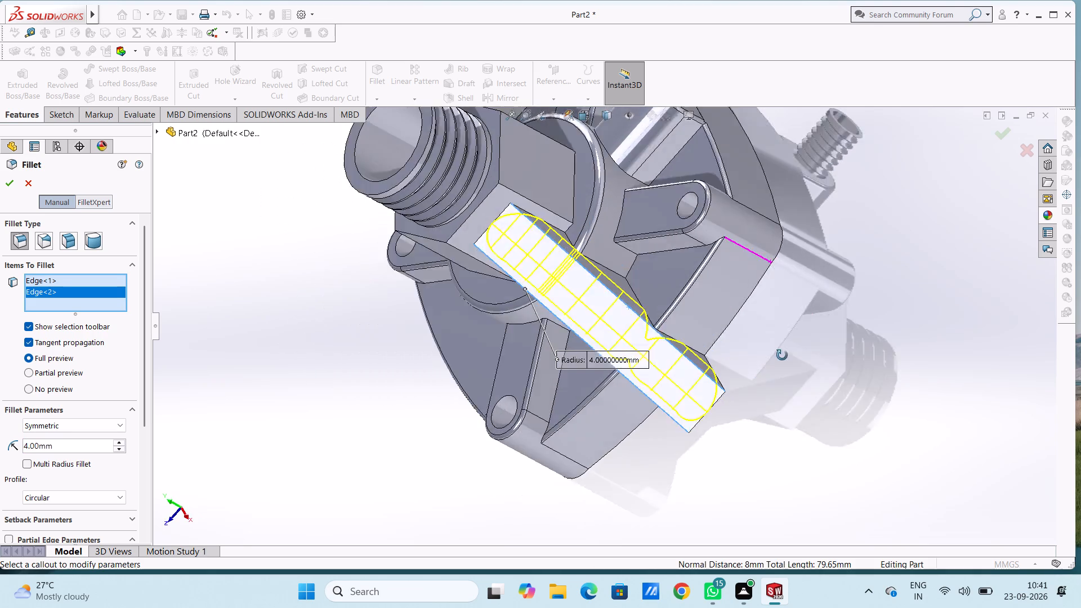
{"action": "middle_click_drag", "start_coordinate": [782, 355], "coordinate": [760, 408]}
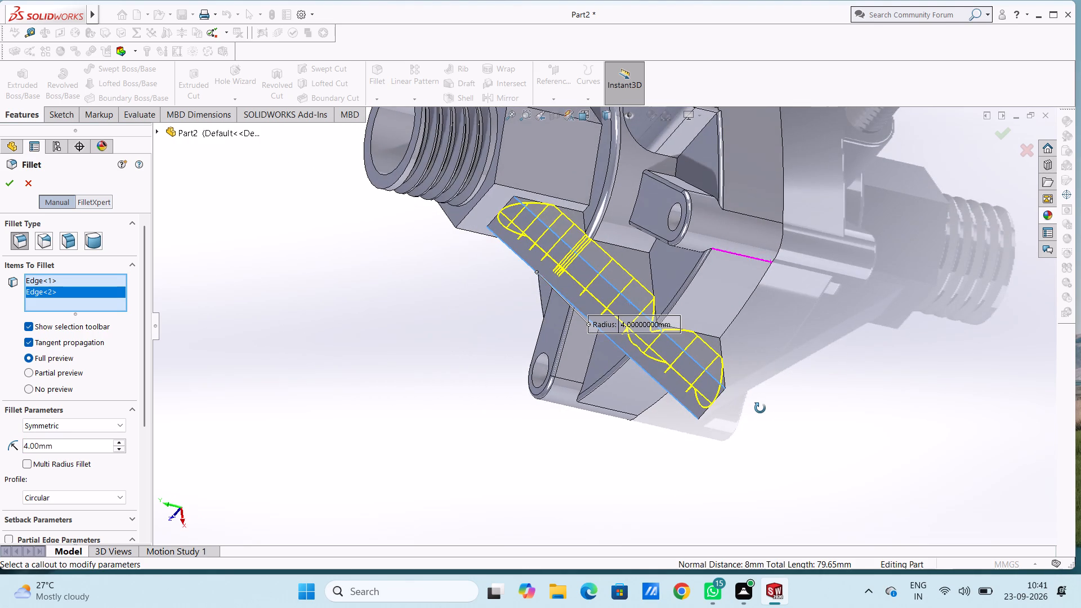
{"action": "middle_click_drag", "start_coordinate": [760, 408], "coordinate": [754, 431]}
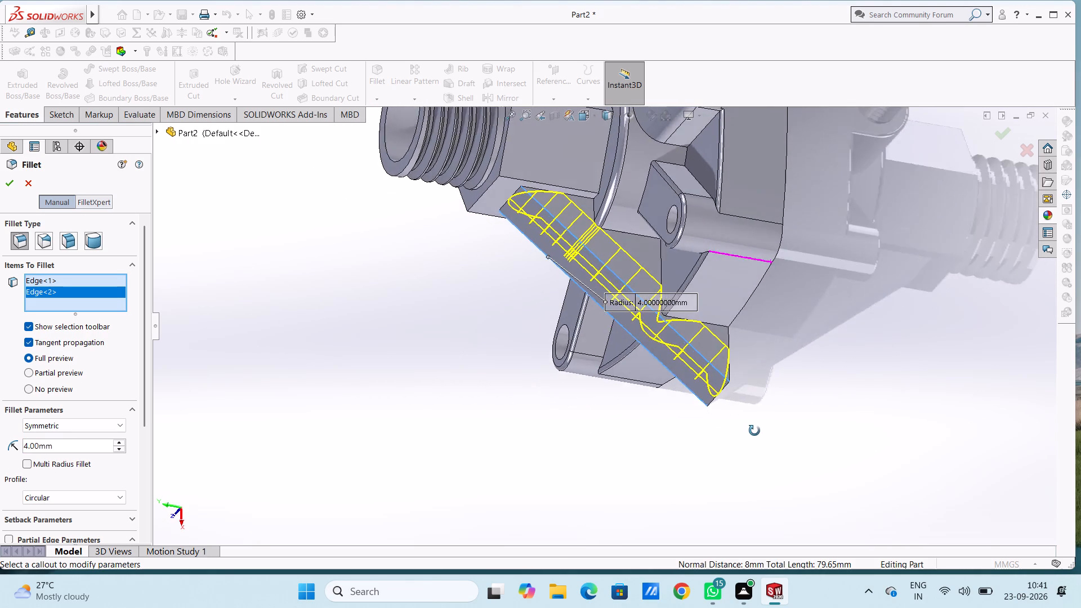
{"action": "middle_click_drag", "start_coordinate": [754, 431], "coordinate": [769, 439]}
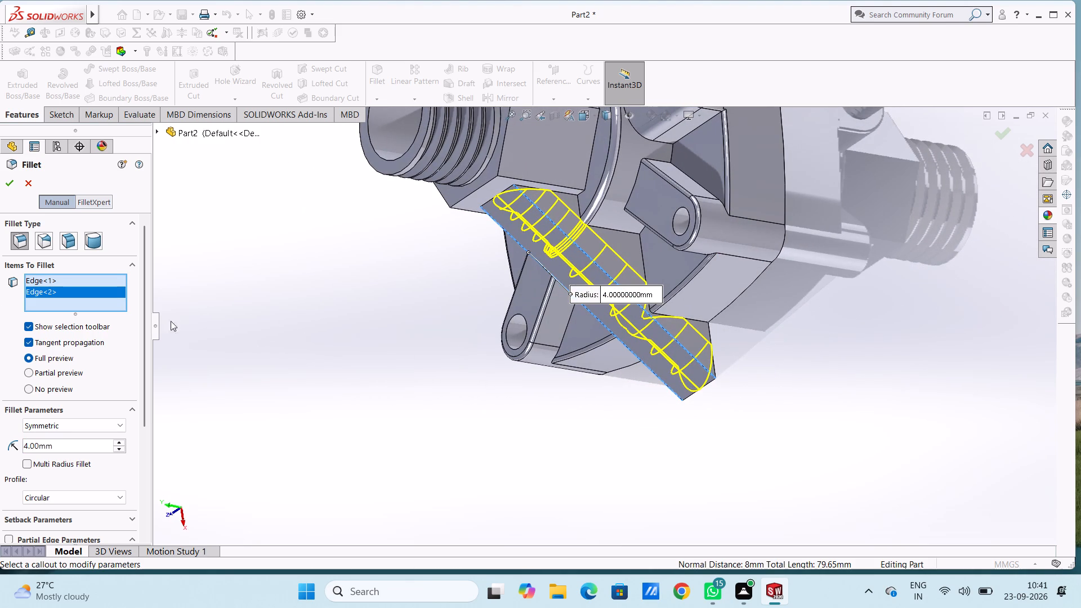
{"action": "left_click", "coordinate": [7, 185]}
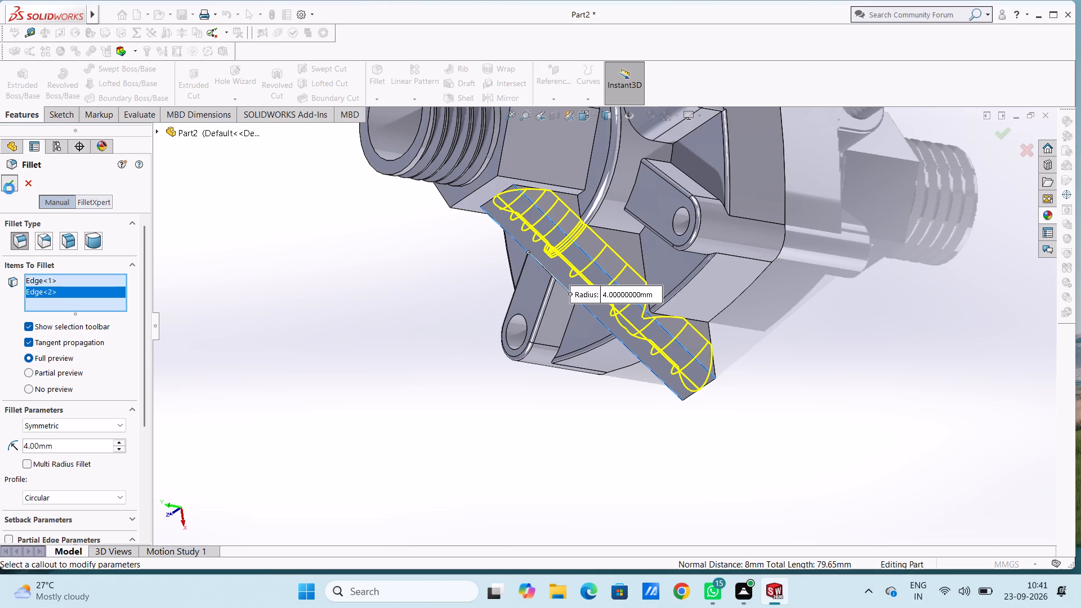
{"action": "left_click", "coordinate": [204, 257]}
Undo the rib's fillet and its extrusion, going back to editing the triangular sketch.
{"action": "middle_click_drag", "start_coordinate": [202, 264], "coordinate": [207, 264]}
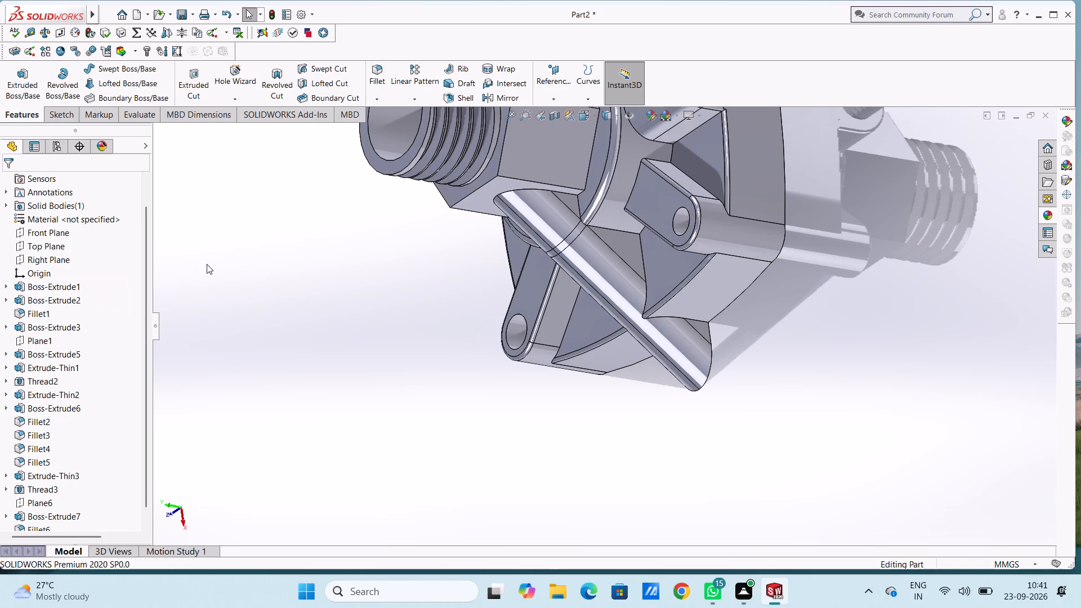
{"action": "middle_click_drag", "start_coordinate": [207, 264], "coordinate": [284, 195]}
{"action": "scroll", "coordinate": [285, 235], "scroll_direction": "up", "scroll_amount": 3}
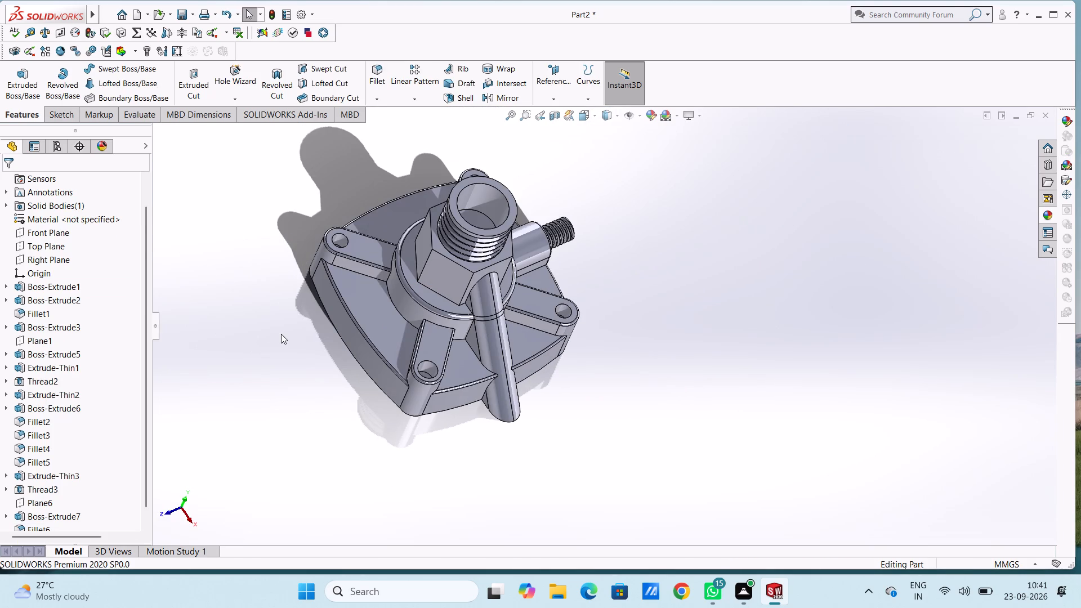
{"action": "middle_click_drag", "start_coordinate": [281, 334], "coordinate": [181, 301]}
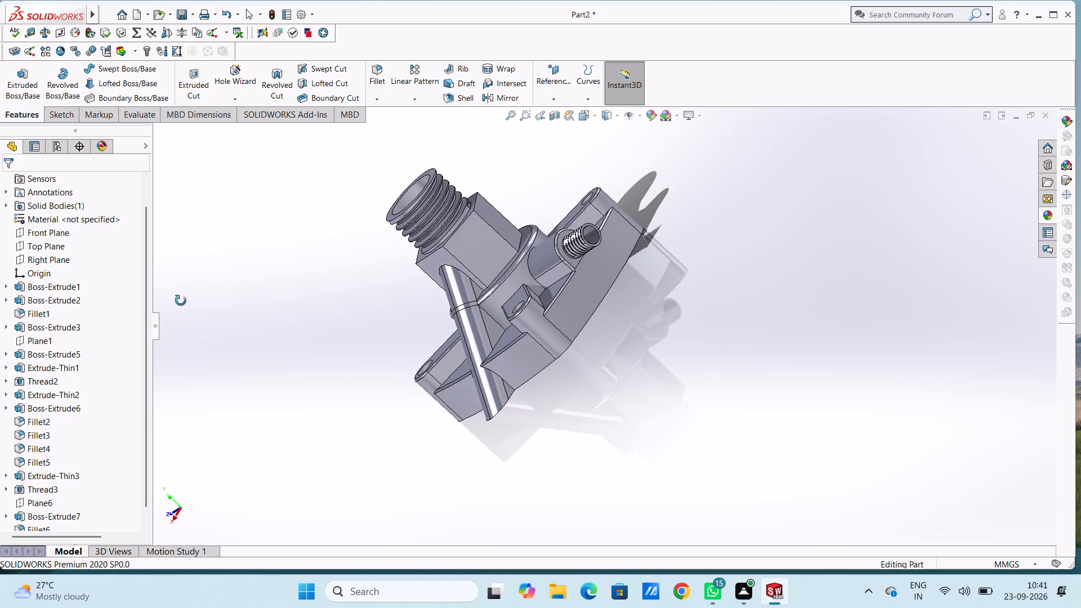
{"action": "middle_click_drag", "start_coordinate": [181, 301], "coordinate": [305, 294]}
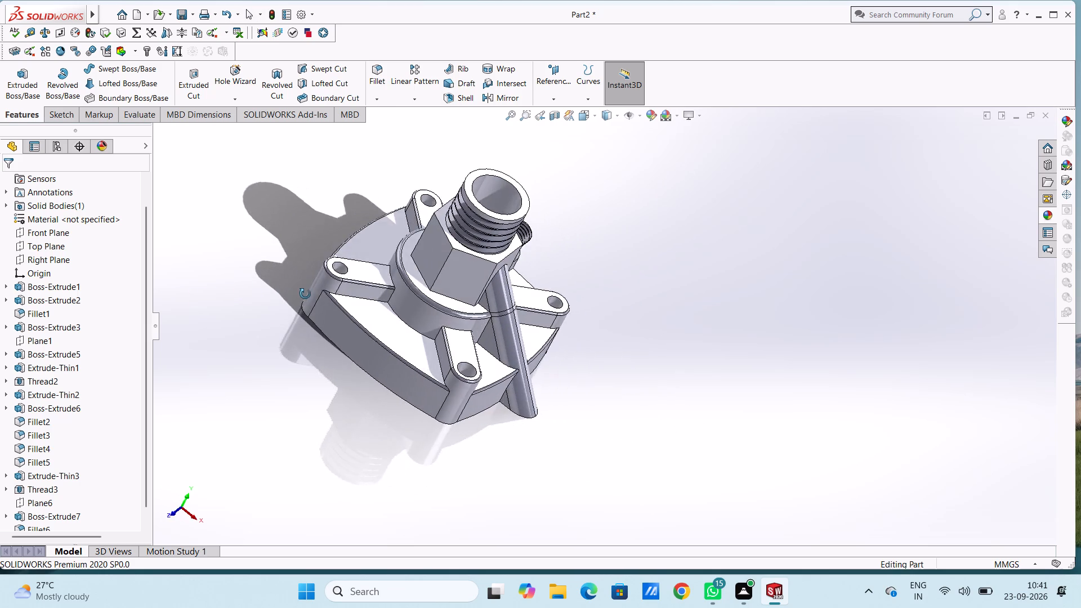
{"action": "middle_click_drag", "start_coordinate": [305, 294], "coordinate": [316, 307]}
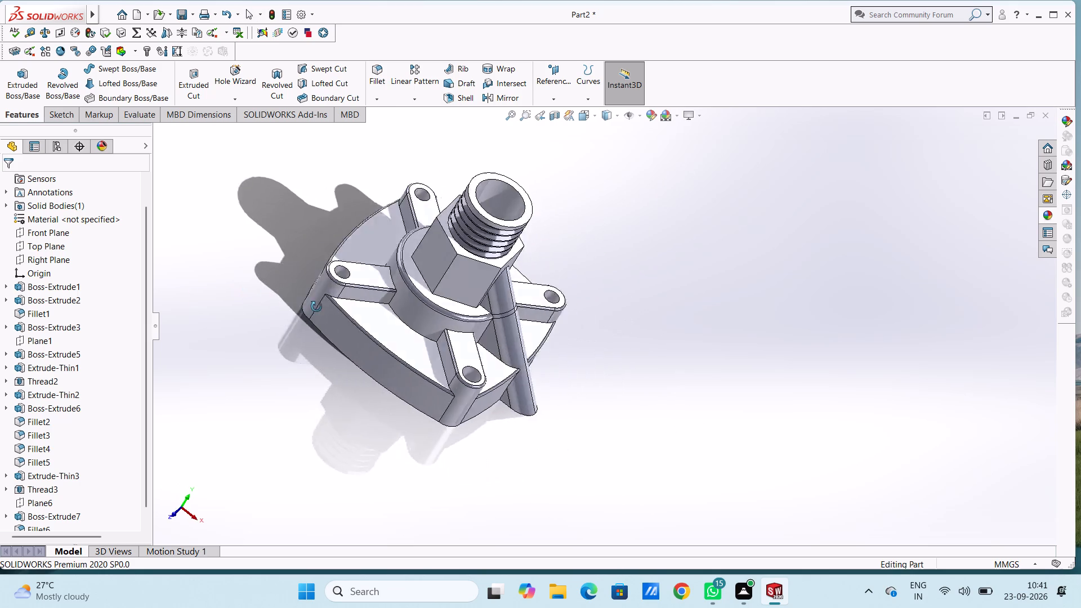
{"action": "middle_click_drag", "start_coordinate": [316, 307], "coordinate": [251, 299]}
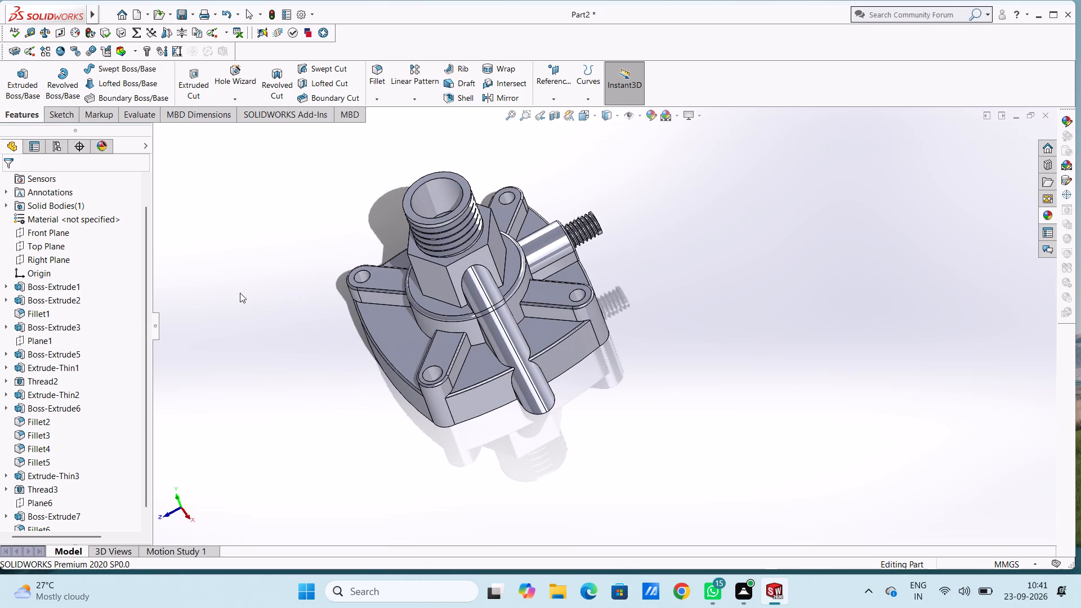
{"action": "key", "text": "ctrl+z"}
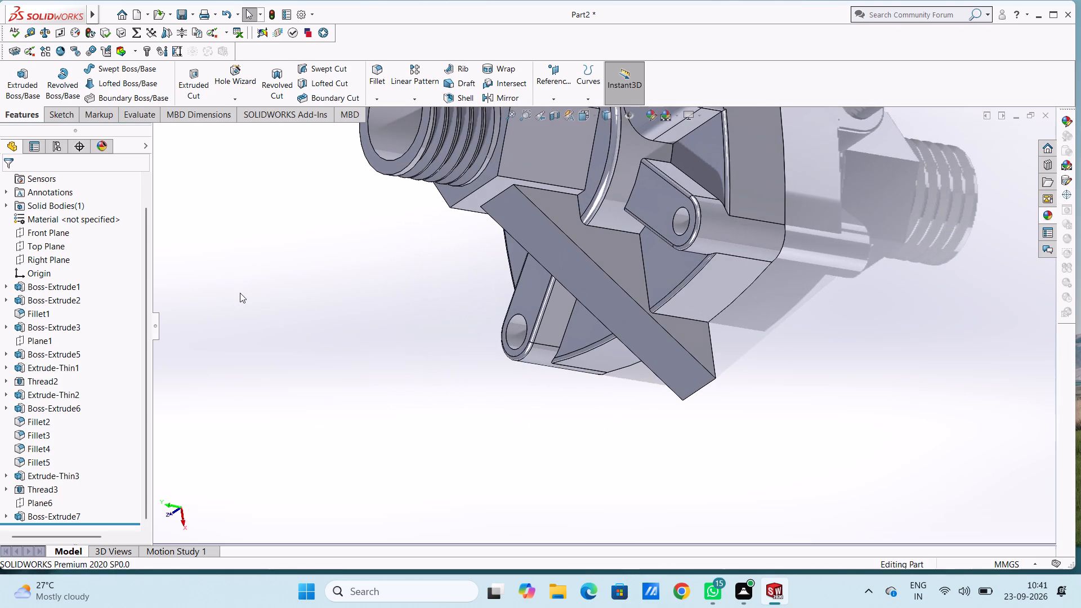
{"action": "key", "text": "ctrl+z"}
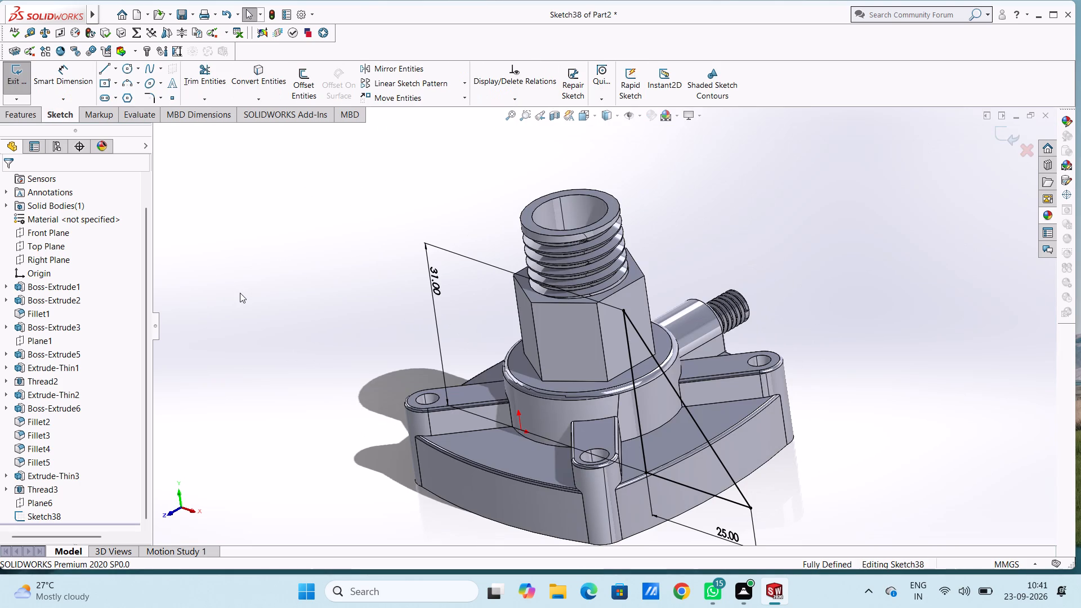
Set the triangle's horizontal base dimension to 30 mm.
{"action": "scroll", "coordinate": [240, 293], "scroll_direction": "up", "scroll_amount": 3}
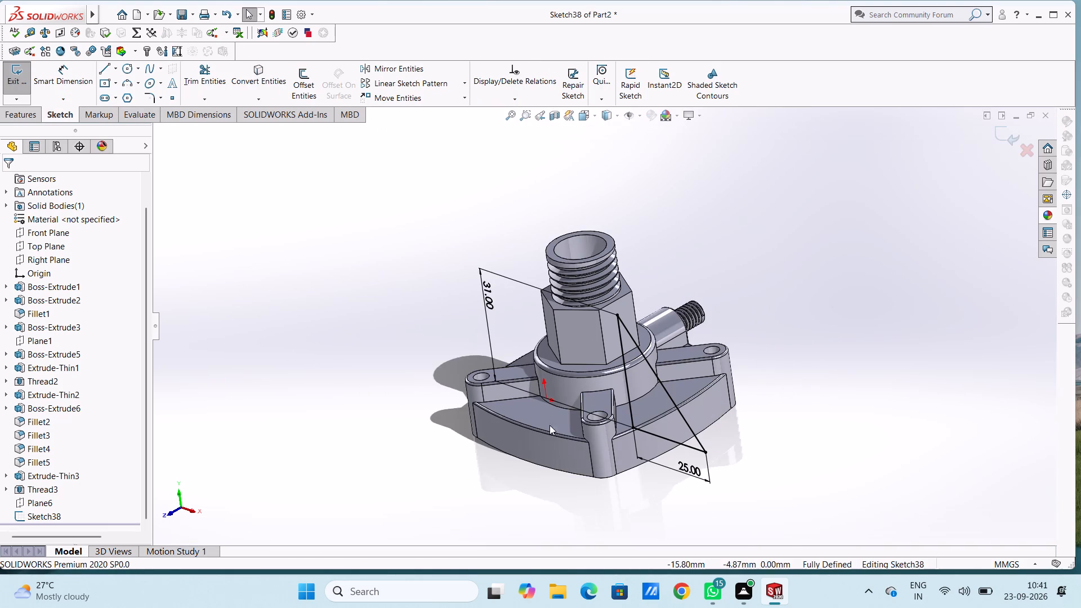
{"action": "double_click", "coordinate": [681, 466]}
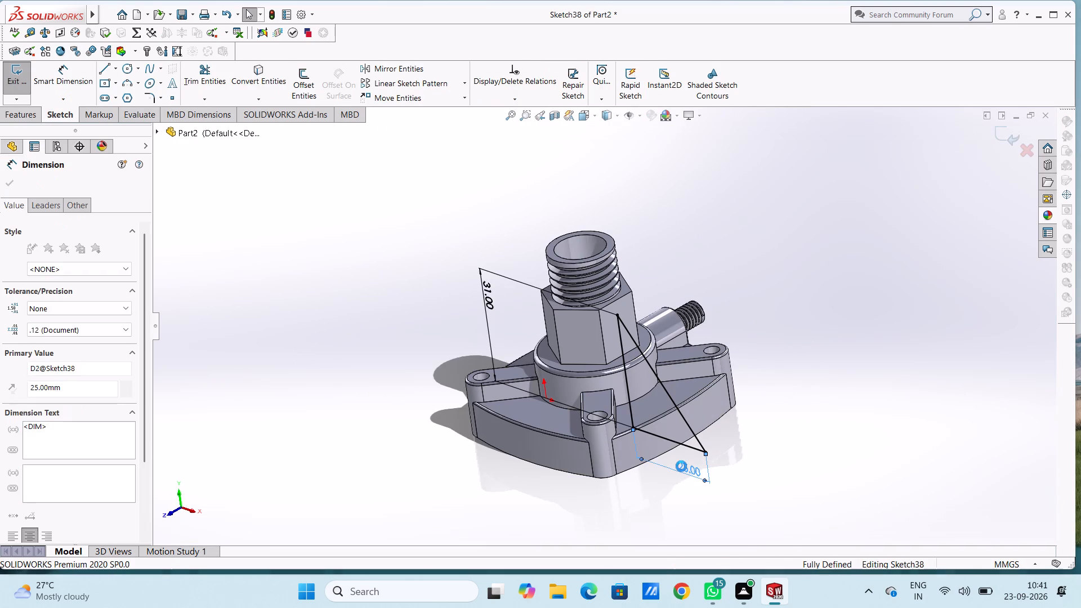
{"action": "type", "text": "30"}
{"action": "key", "text": "Return"}
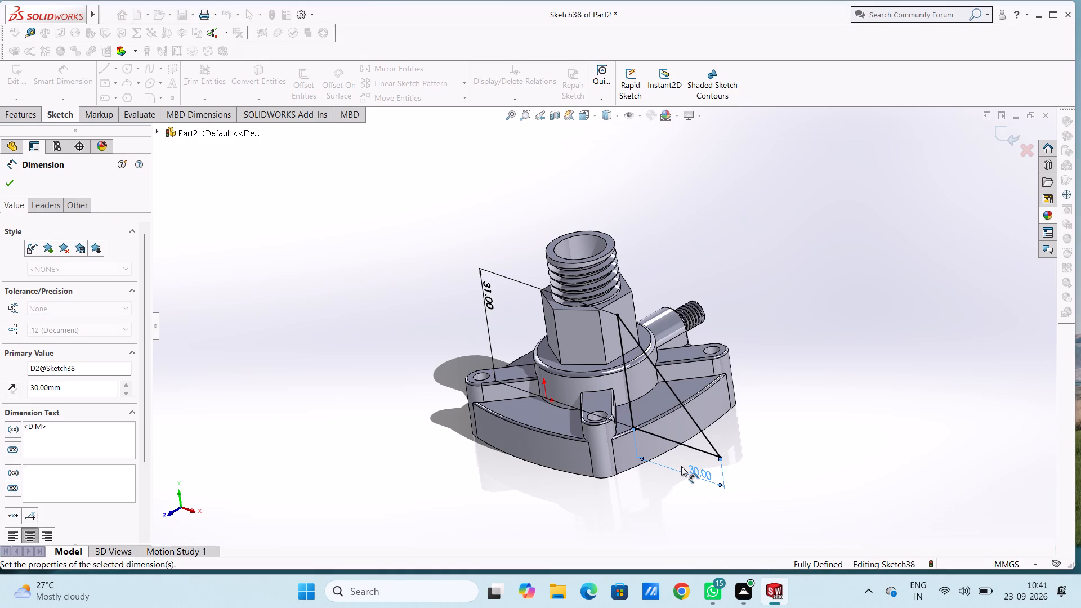
{"action": "left_click", "coordinate": [300, 323]}
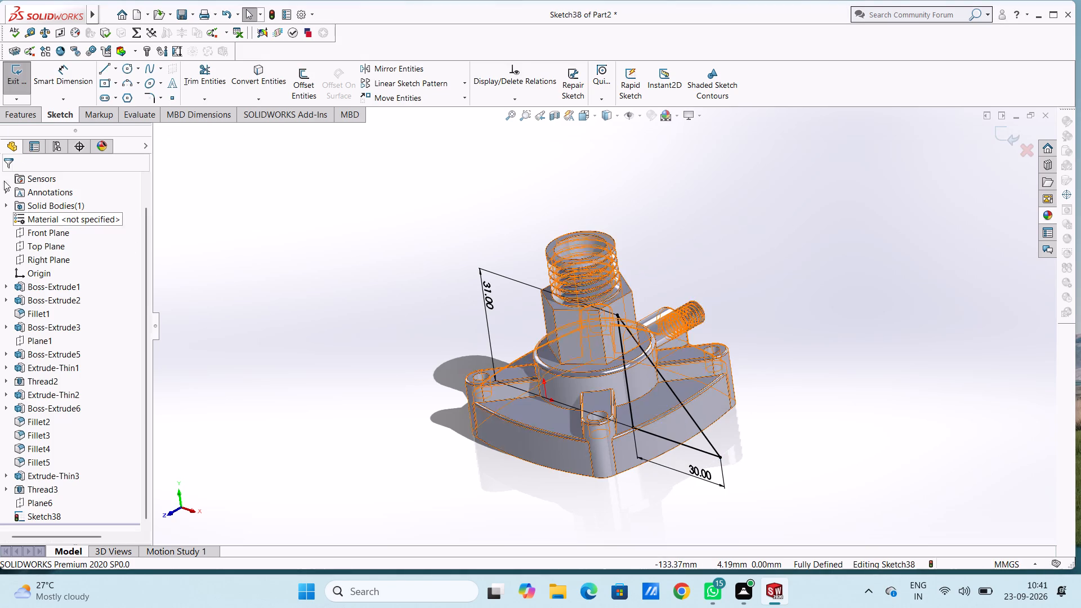
Extrude the triangular sketch 8 mm with a Mid Plane end condition, merged with the body.
{"action": "left_click", "coordinate": [24, 112]}
{"action": "left_click", "coordinate": [25, 78]}
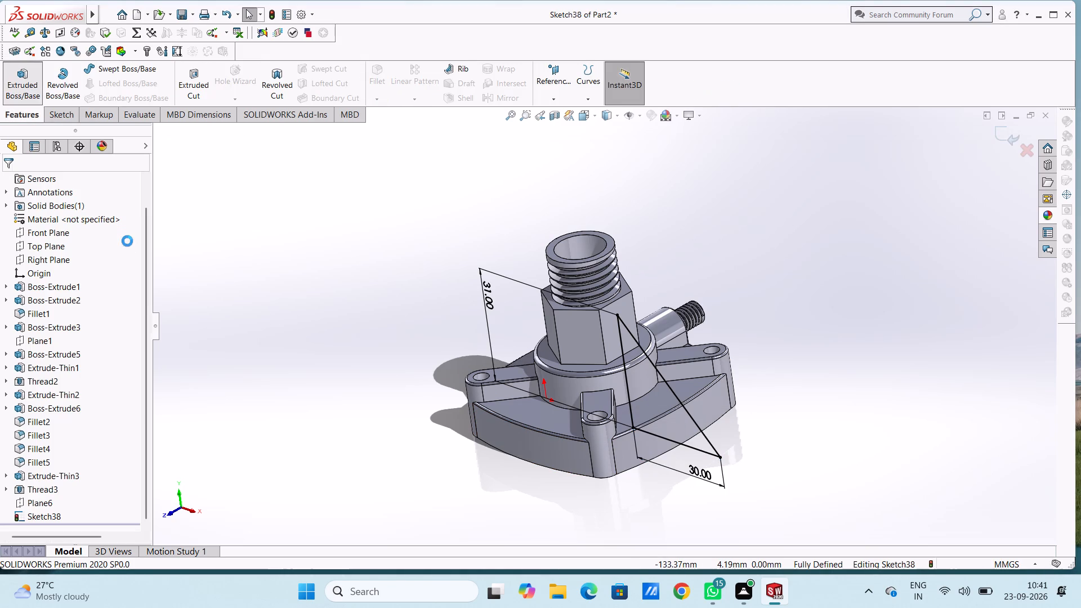
{"action": "left_click", "coordinate": [72, 258]}
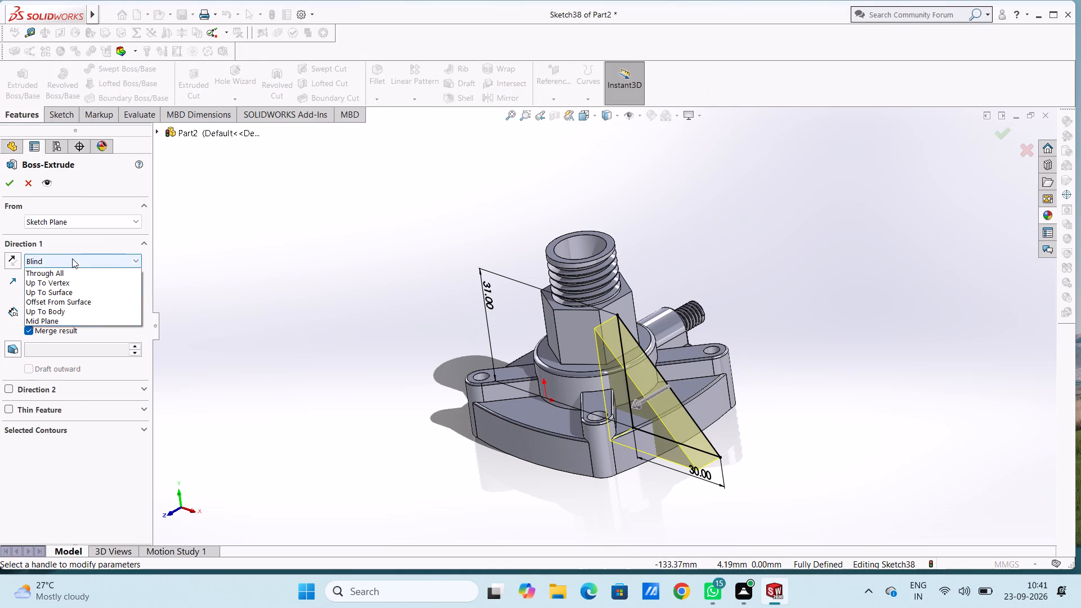
{"action": "left_click", "coordinate": [83, 332]}
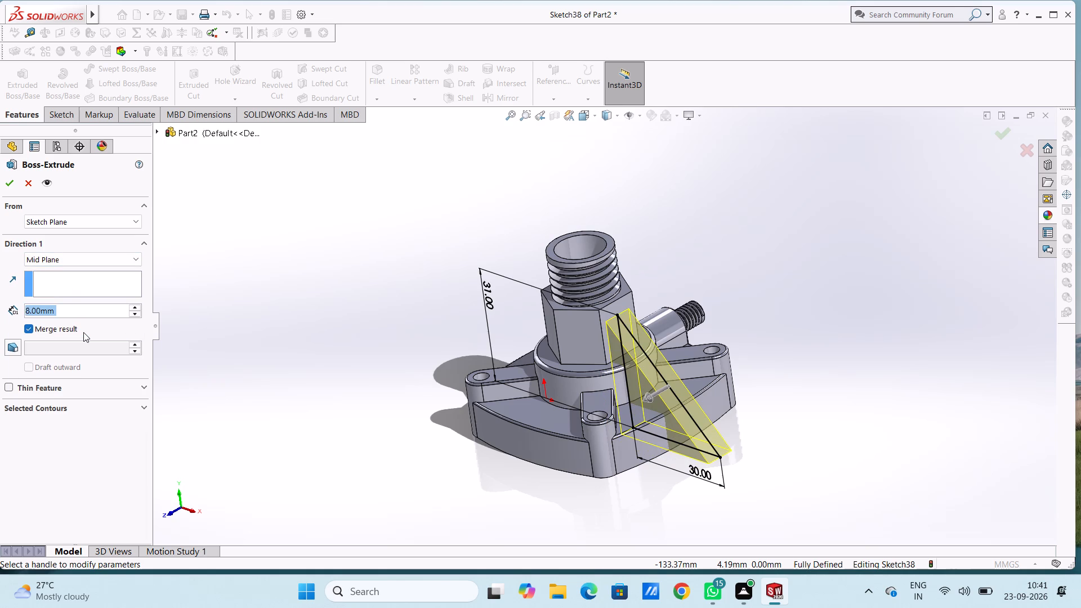
{"action": "left_click", "coordinate": [5, 185]}
{"action": "left_click", "coordinate": [208, 274]}
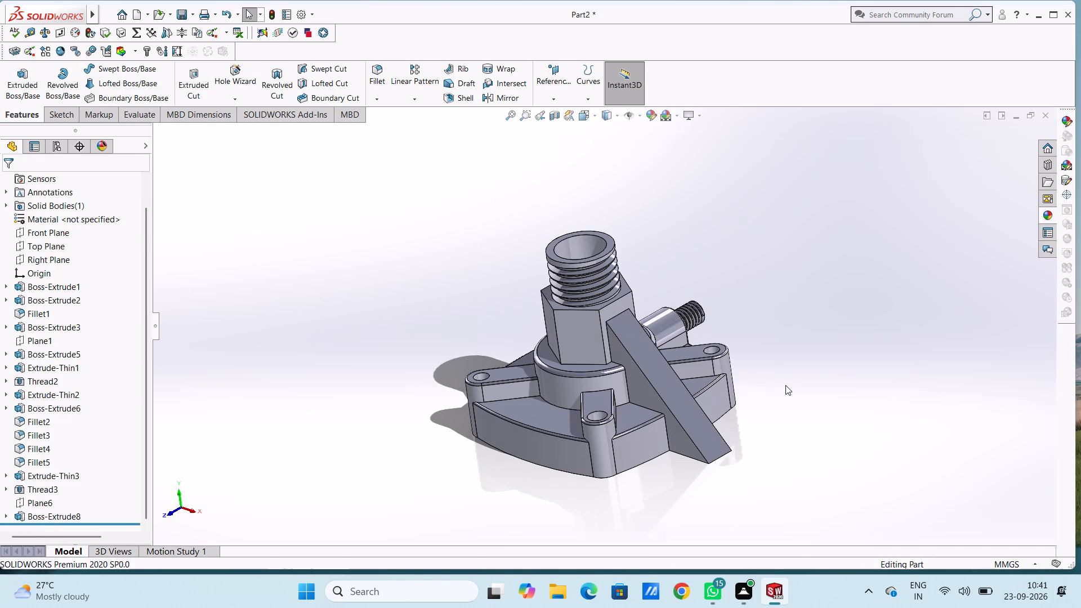
Fillet the triangular rib's two long sloping edges with a 4 mm radius.
{"action": "scroll", "coordinate": [785, 385], "scroll_direction": "down", "scroll_amount": 3}
{"action": "left_click", "coordinate": [377, 77]}
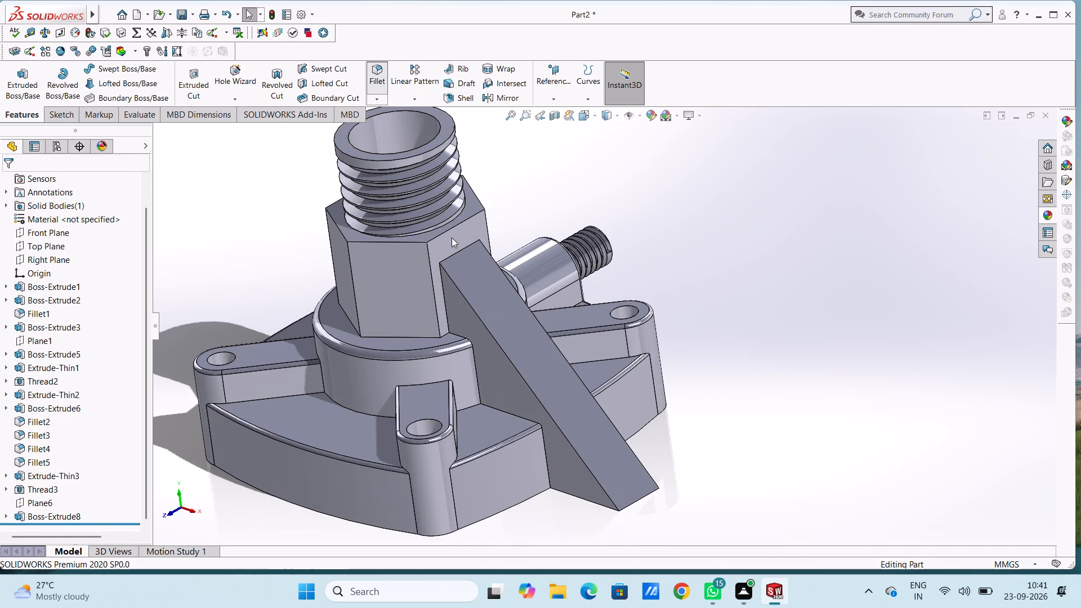
{"action": "left_click", "coordinate": [497, 341]}
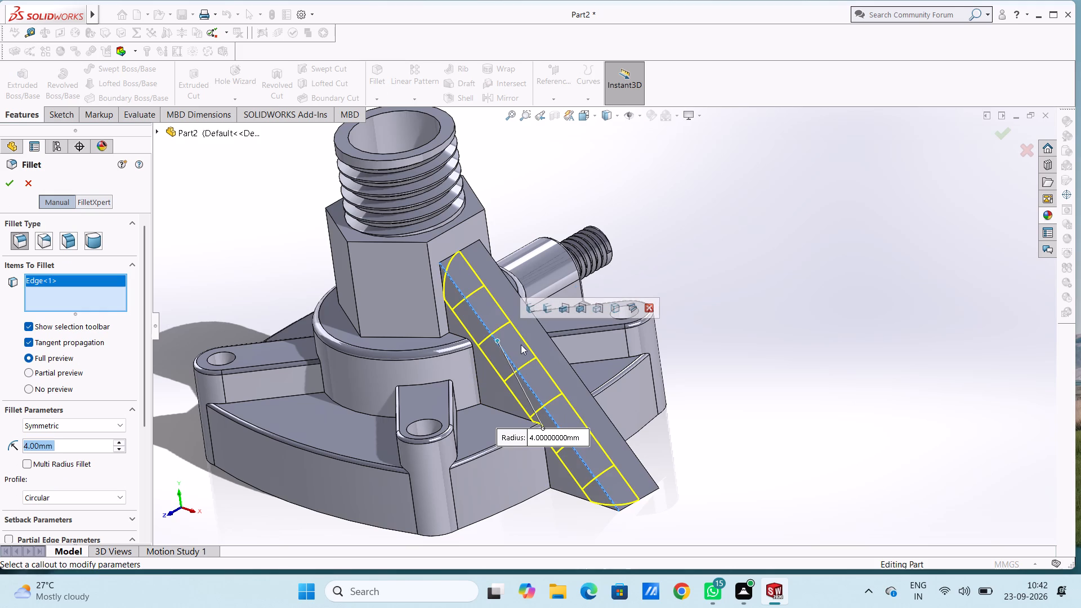
{"action": "left_click", "coordinate": [541, 324]}
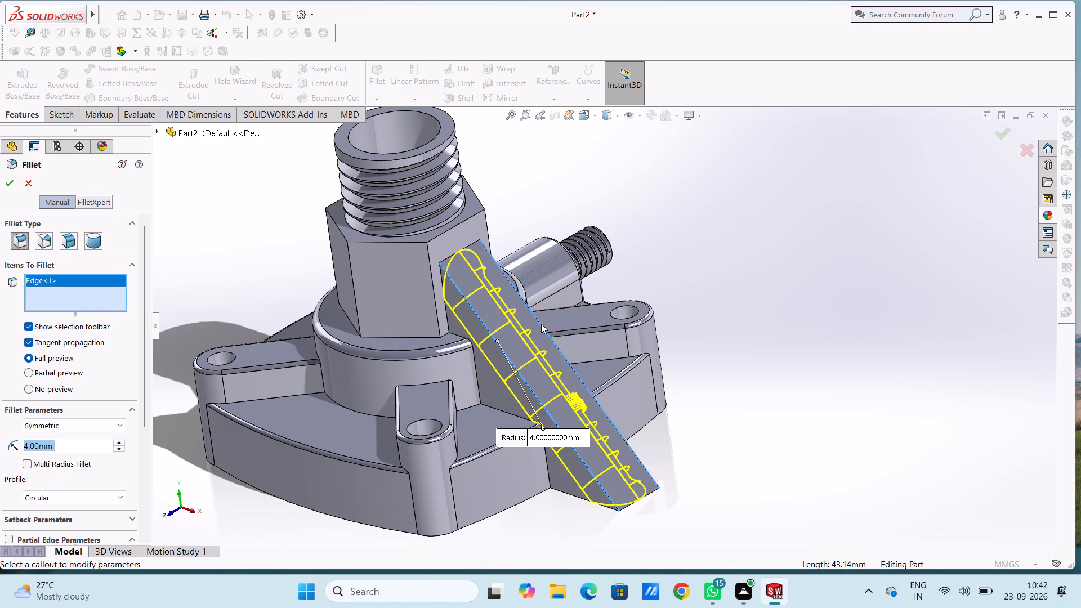
{"action": "middle_click_drag", "start_coordinate": [767, 298], "coordinate": [761, 306]}
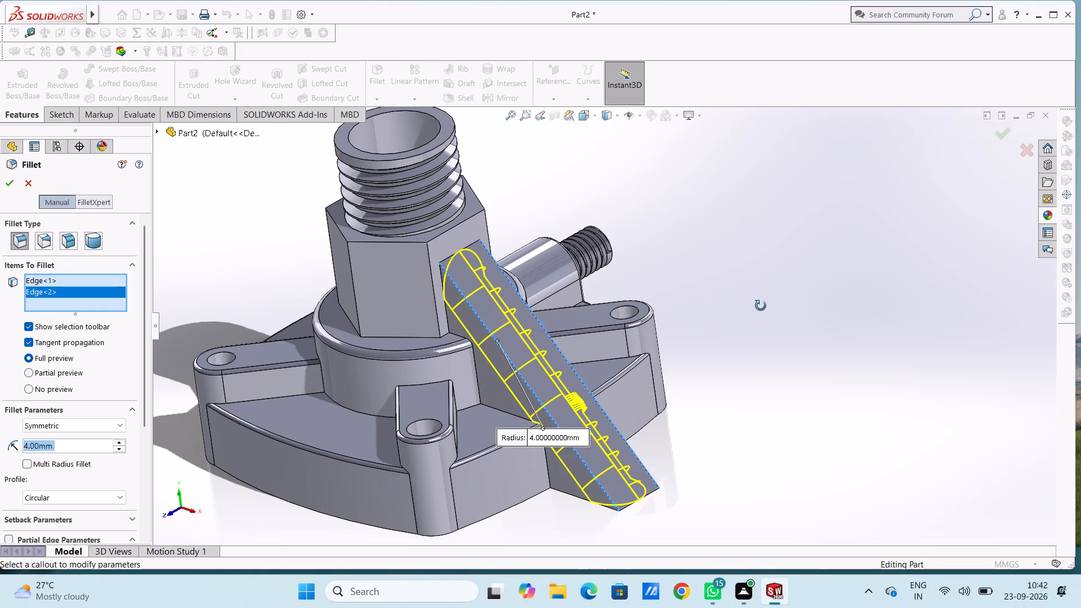
{"action": "middle_click_drag", "start_coordinate": [761, 306], "coordinate": [728, 393]}
{"action": "left_click", "coordinate": [4, 182]}
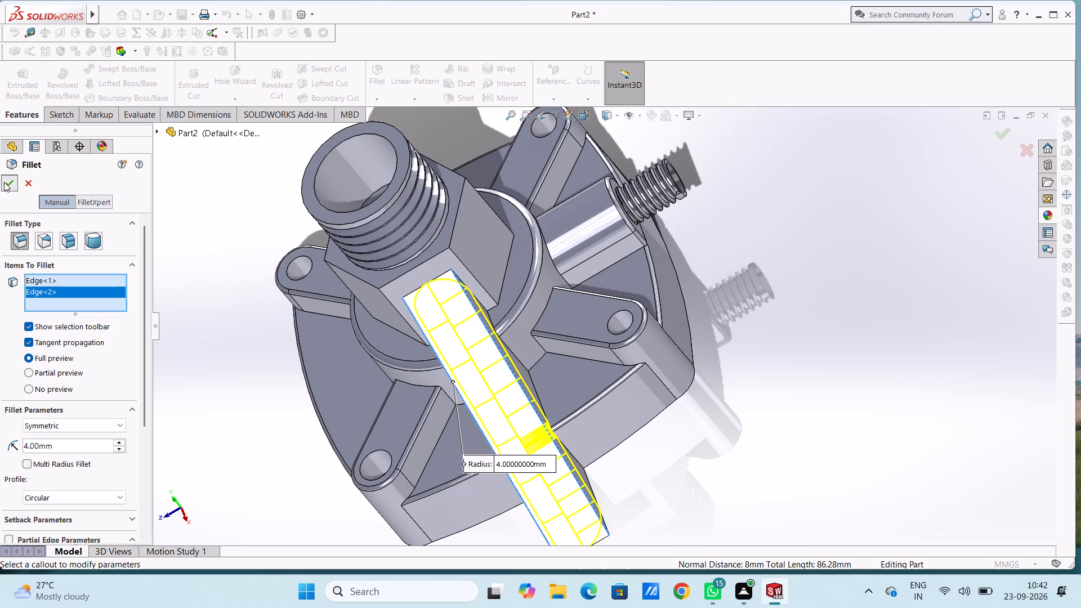
Examine the filleted rib from several sides, especially where it meets the base's side wall.
{"action": "scroll", "coordinate": [178, 301], "scroll_direction": "up", "scroll_amount": 3}
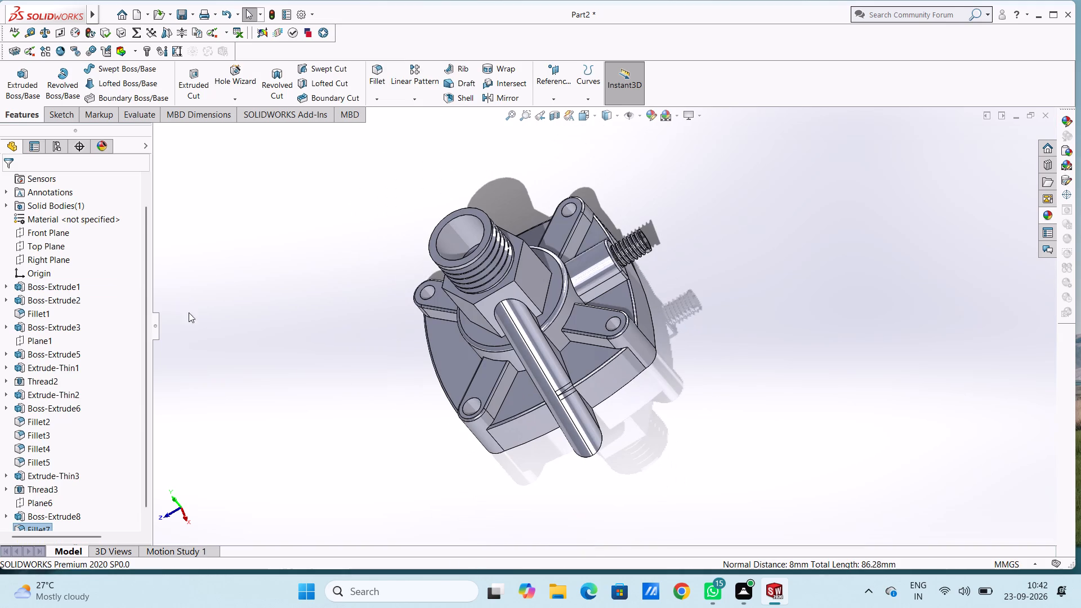
{"action": "middle_click_drag", "start_coordinate": [296, 386], "coordinate": [327, 302]}
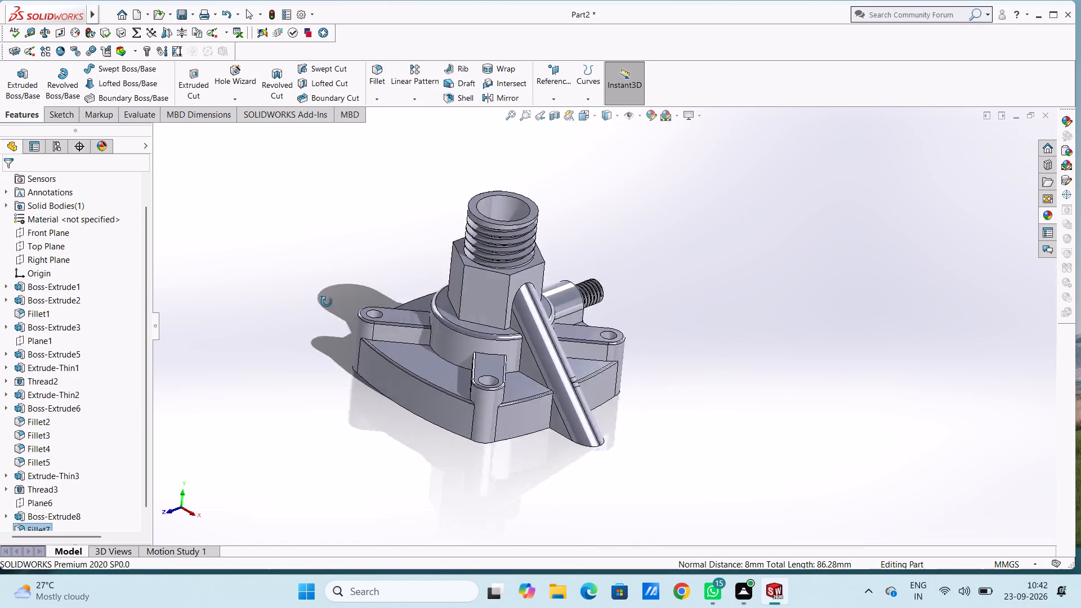
{"action": "middle_click_drag", "start_coordinate": [327, 302], "coordinate": [245, 313]}
{"action": "scroll", "coordinate": [530, 388], "scroll_direction": "down", "scroll_amount": 6}
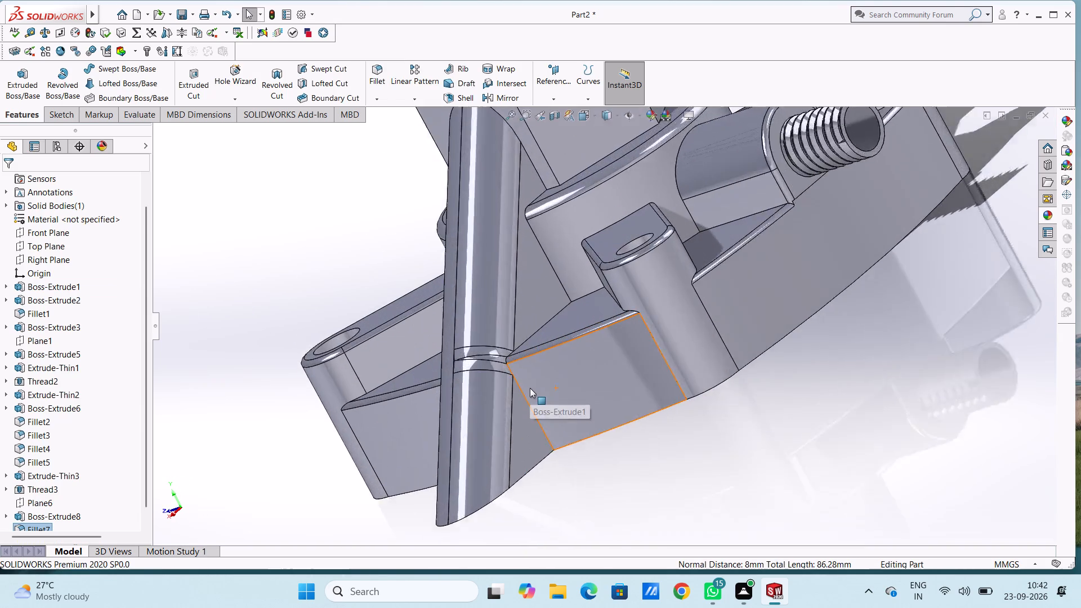
{"action": "scroll", "coordinate": [523, 362], "scroll_direction": "down", "scroll_amount": 4}
{"action": "scroll", "coordinate": [639, 492], "scroll_direction": "up", "scroll_amount": 5}
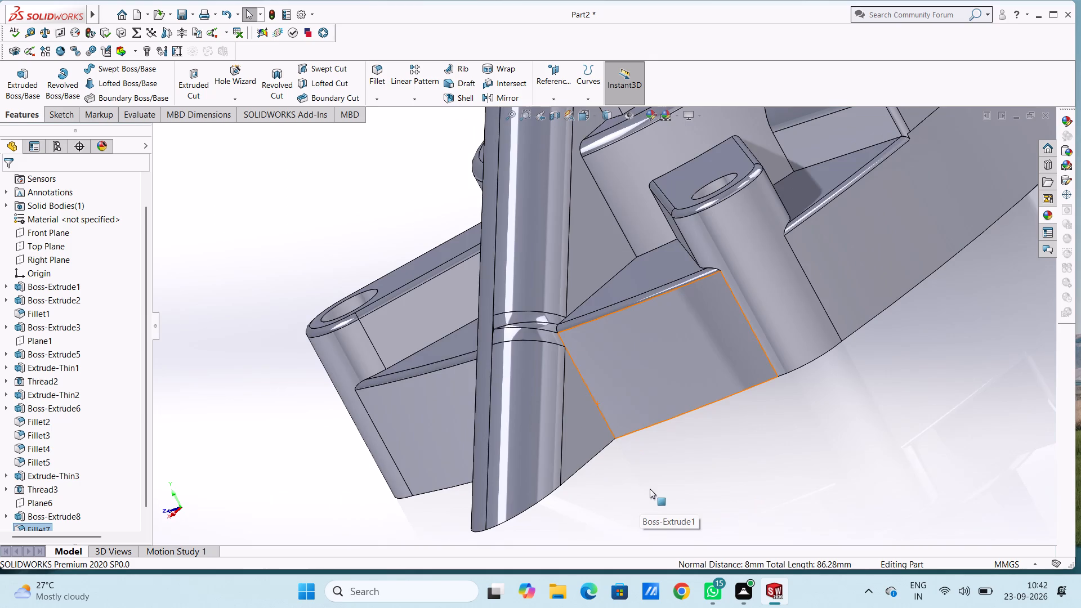
{"action": "middle_click_drag", "start_coordinate": [702, 499], "coordinate": [727, 520]}
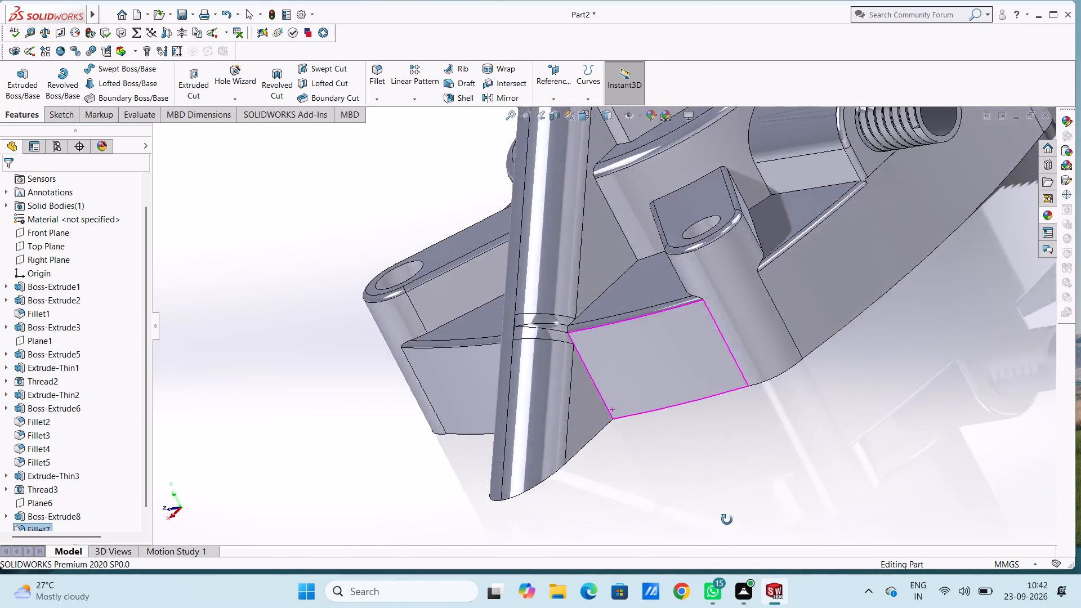
{"action": "middle_click_drag", "start_coordinate": [727, 520], "coordinate": [758, 522]}
{"action": "scroll", "coordinate": [758, 522], "scroll_direction": "up", "scroll_amount": 1}
{"action": "scroll", "coordinate": [732, 476], "scroll_direction": "up", "scroll_amount": 4}
{"action": "middle_click_drag", "start_coordinate": [714, 415], "coordinate": [801, 410]}
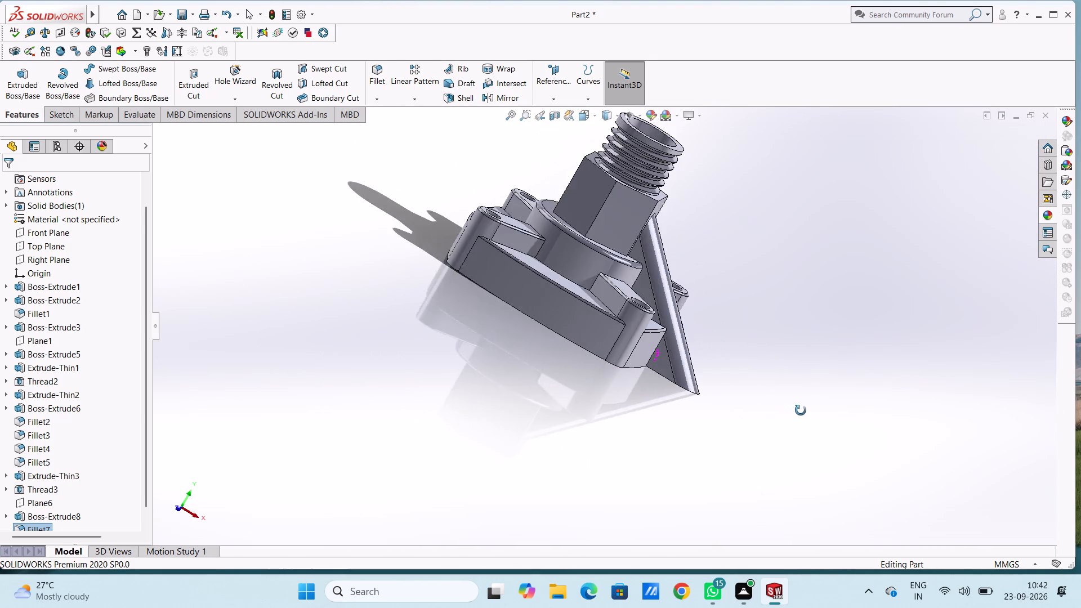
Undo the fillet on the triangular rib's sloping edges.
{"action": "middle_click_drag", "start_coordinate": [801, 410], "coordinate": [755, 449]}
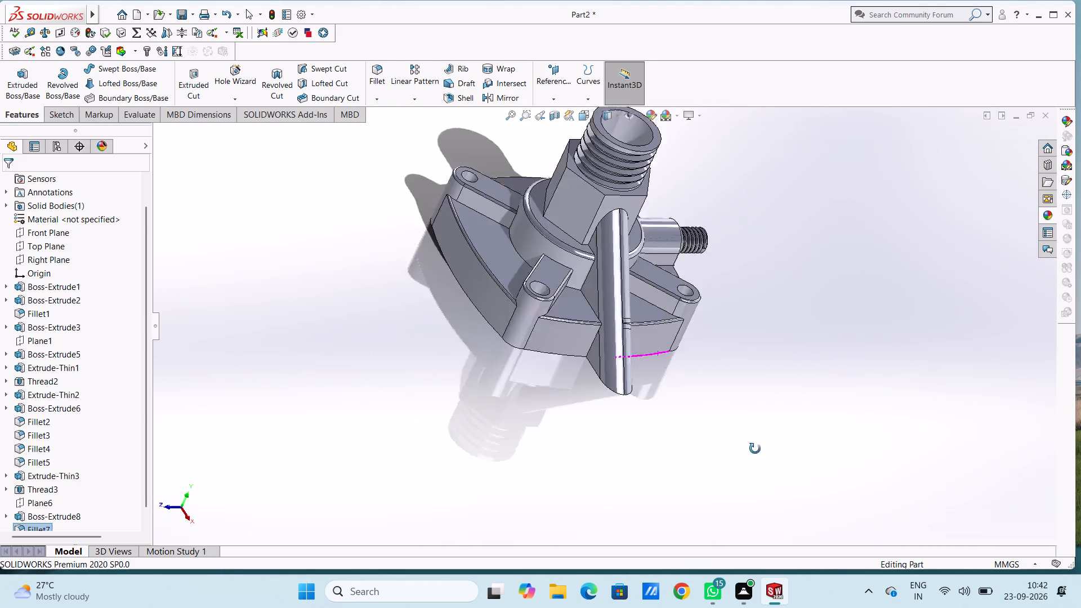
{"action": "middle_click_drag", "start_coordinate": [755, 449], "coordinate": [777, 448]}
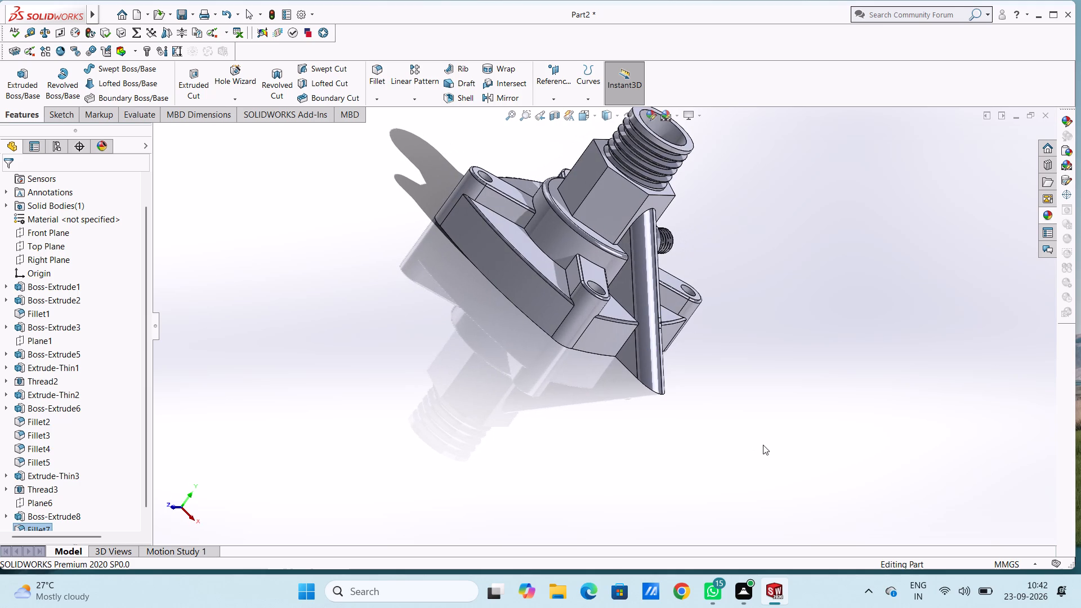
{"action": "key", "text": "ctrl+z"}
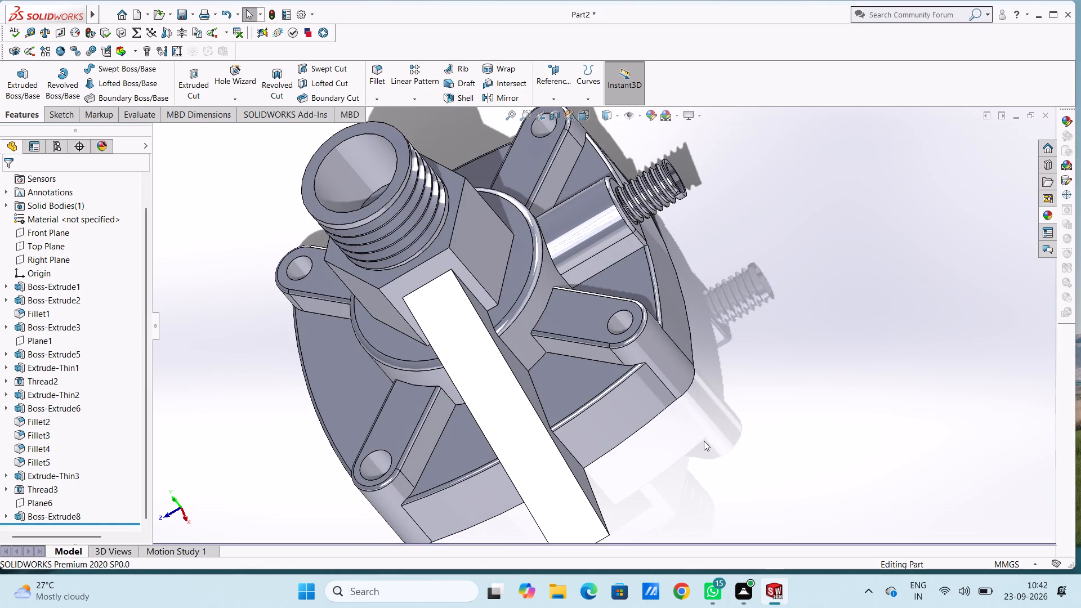
Fillet the triangular rib's two long sloping edges again with a 4 mm symmetric circular radius and tangent propagation.
{"action": "middle_click_drag", "start_coordinate": [705, 441], "coordinate": [676, 449]}
{"action": "scroll", "coordinate": [649, 451], "scroll_direction": "down", "scroll_amount": 6}
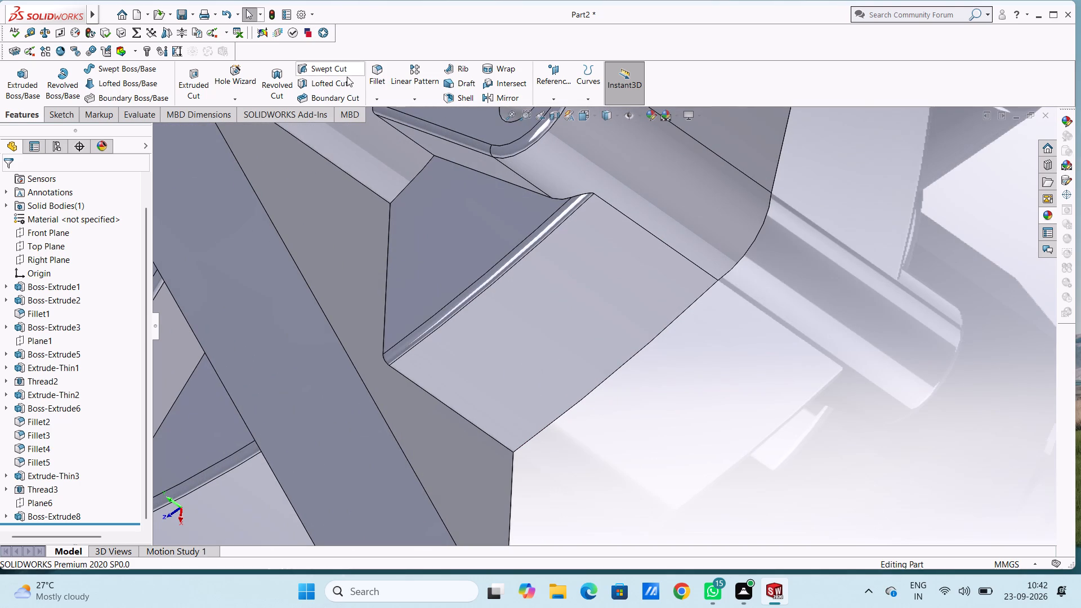
{"action": "left_click", "coordinate": [377, 78]}
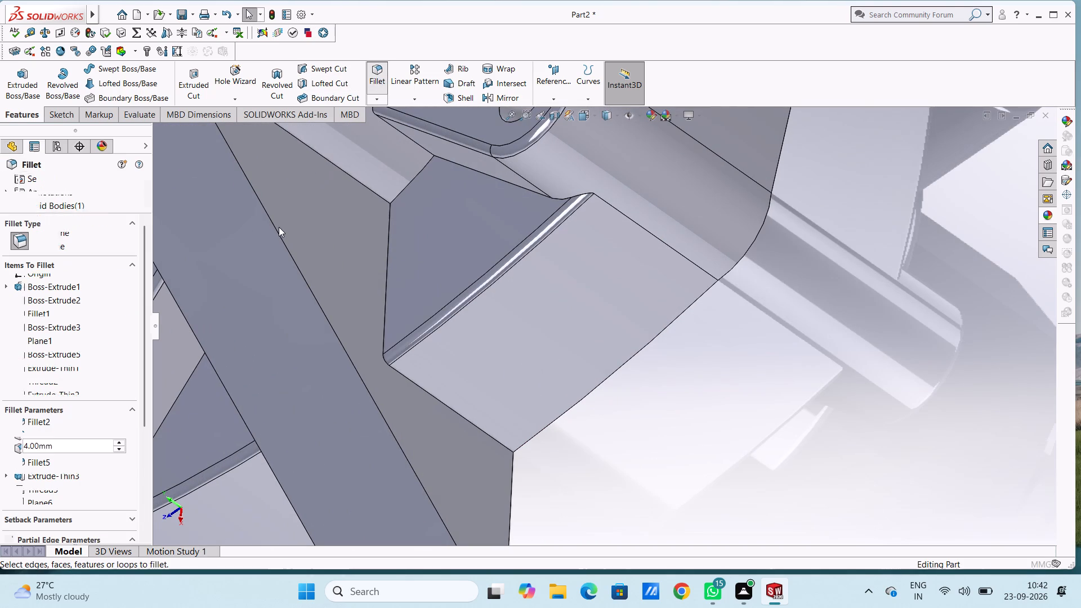
{"action": "left_click", "coordinate": [276, 233]}
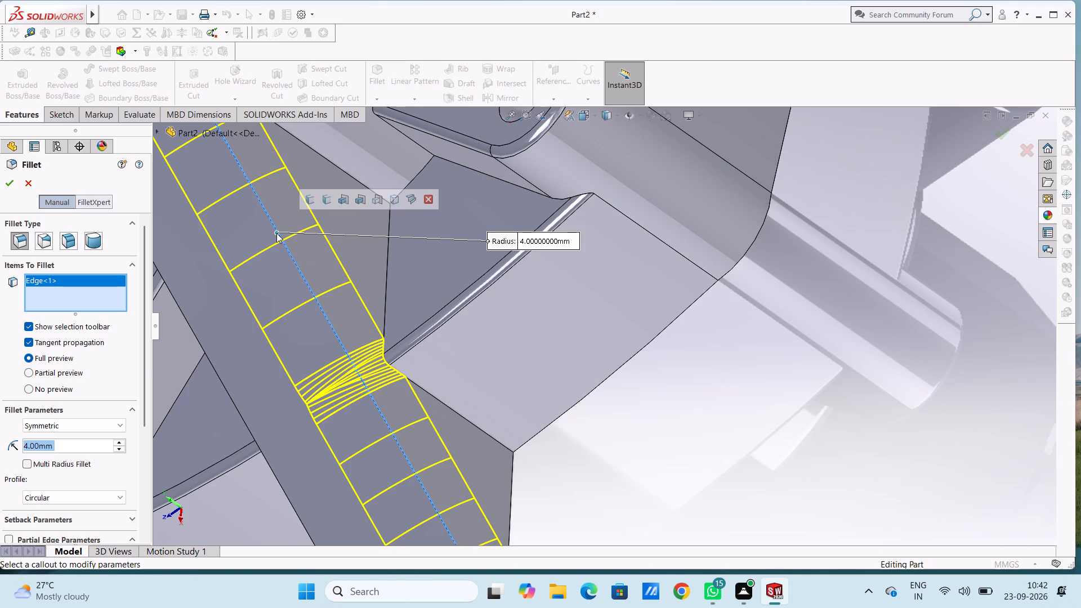
{"action": "scroll", "coordinate": [276, 233], "scroll_direction": "up", "scroll_amount": 3}
{"action": "middle_click_drag", "start_coordinate": [294, 235], "coordinate": [296, 235]}
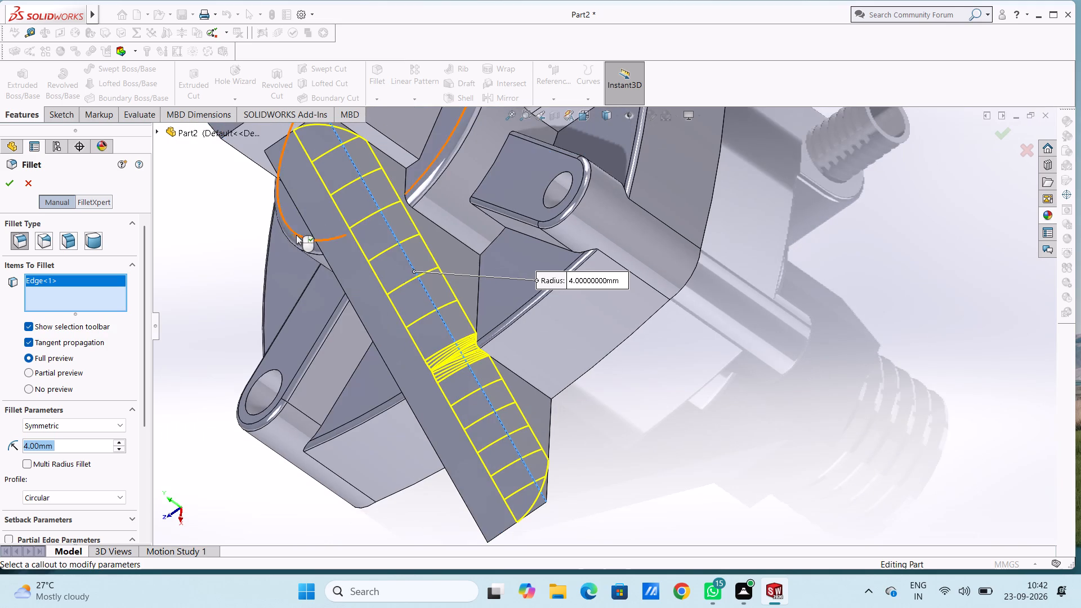
{"action": "middle_click_drag", "start_coordinate": [296, 235], "coordinate": [374, 182]}
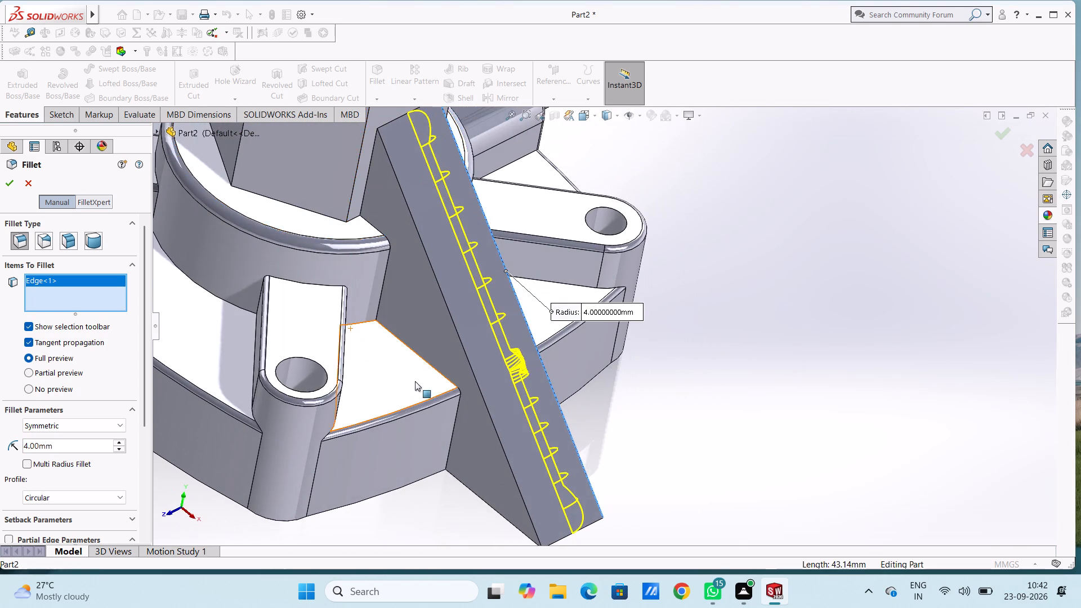
{"action": "scroll", "coordinate": [433, 391], "scroll_direction": "down", "scroll_amount": 5}
{"action": "left_click", "coordinate": [591, 332]}
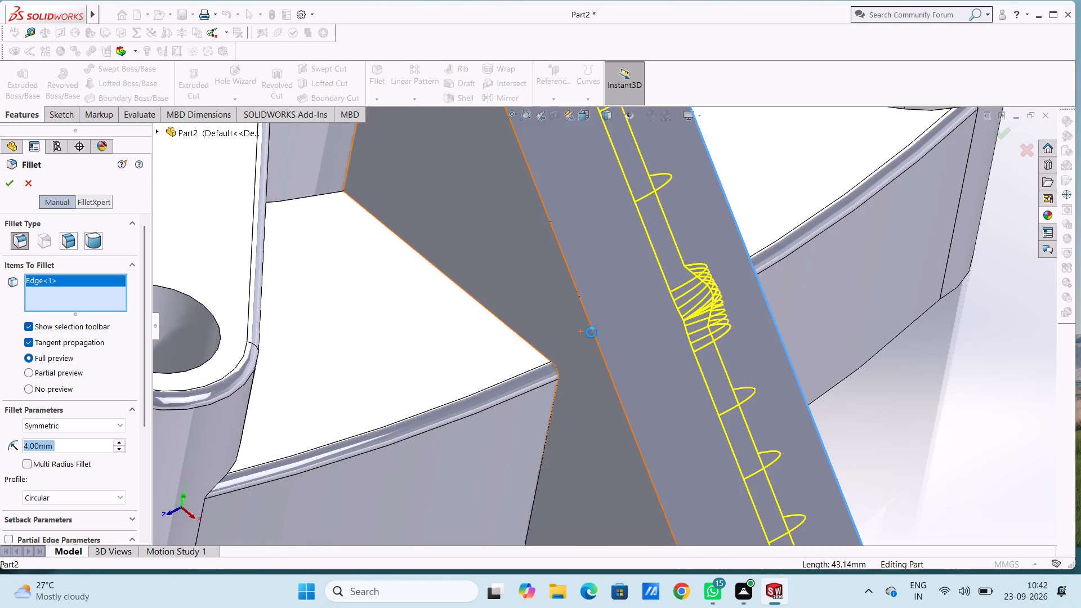
{"action": "left_click", "coordinate": [591, 332]}
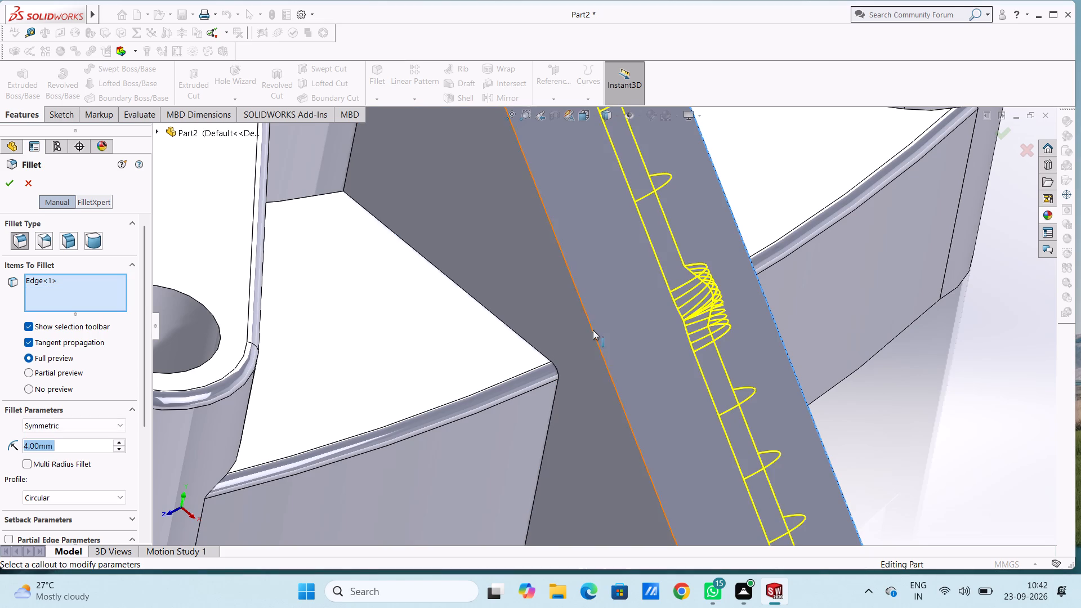
{"action": "left_click", "coordinate": [593, 329]}
{"action": "scroll", "coordinate": [593, 329], "scroll_direction": "up", "scroll_amount": 1}
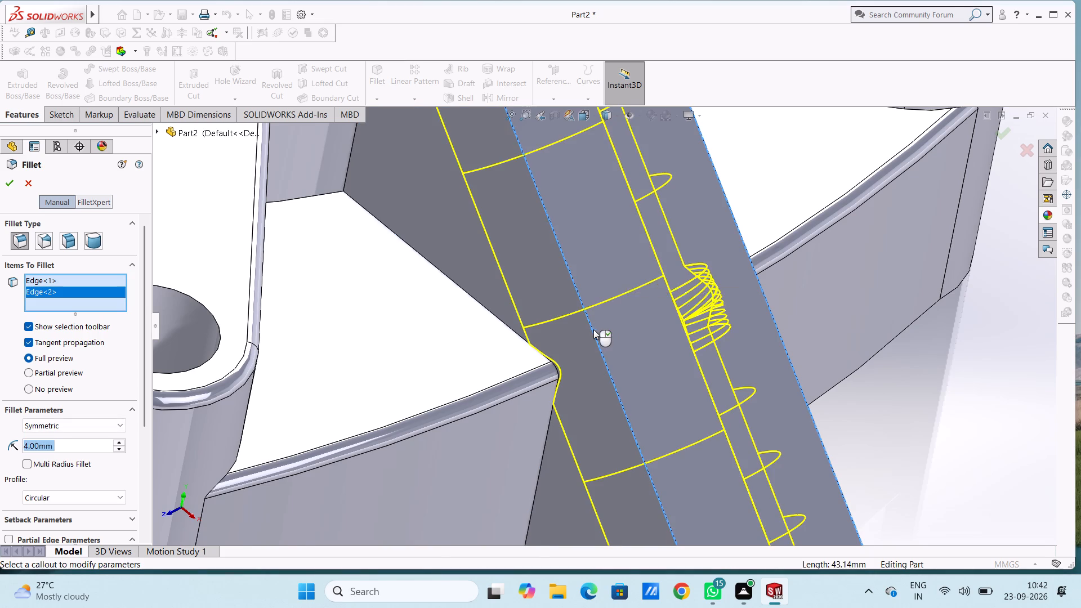
{"action": "scroll", "coordinate": [593, 329], "scroll_direction": "up", "scroll_amount": 1}
{"action": "middle_click_drag", "start_coordinate": [732, 329], "coordinate": [659, 354]}
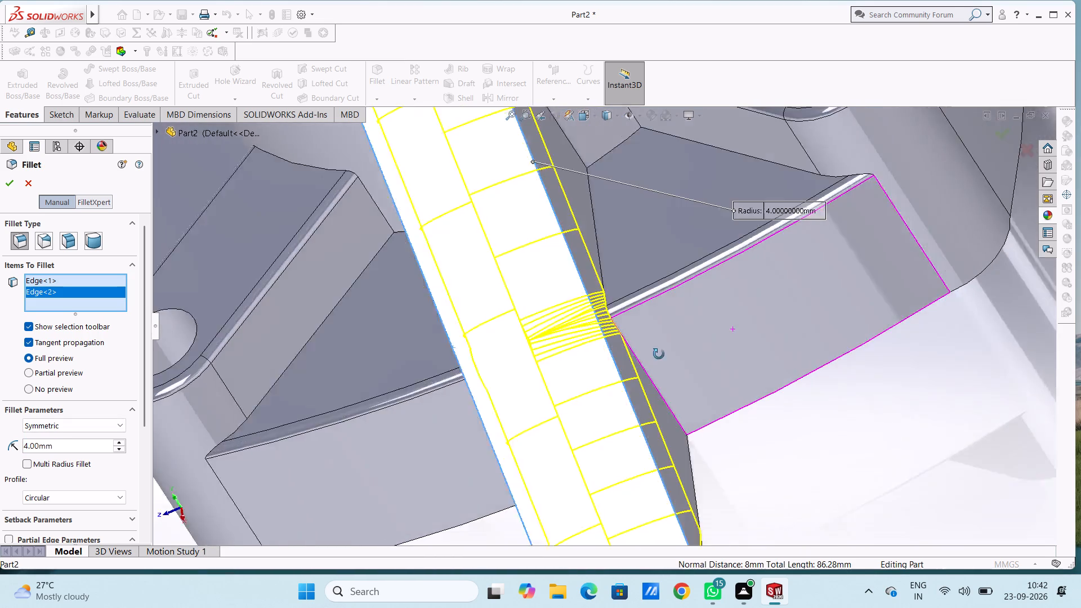
{"action": "middle_click_drag", "start_coordinate": [659, 354], "coordinate": [638, 363]}
{"action": "left_click", "coordinate": [589, 315]}
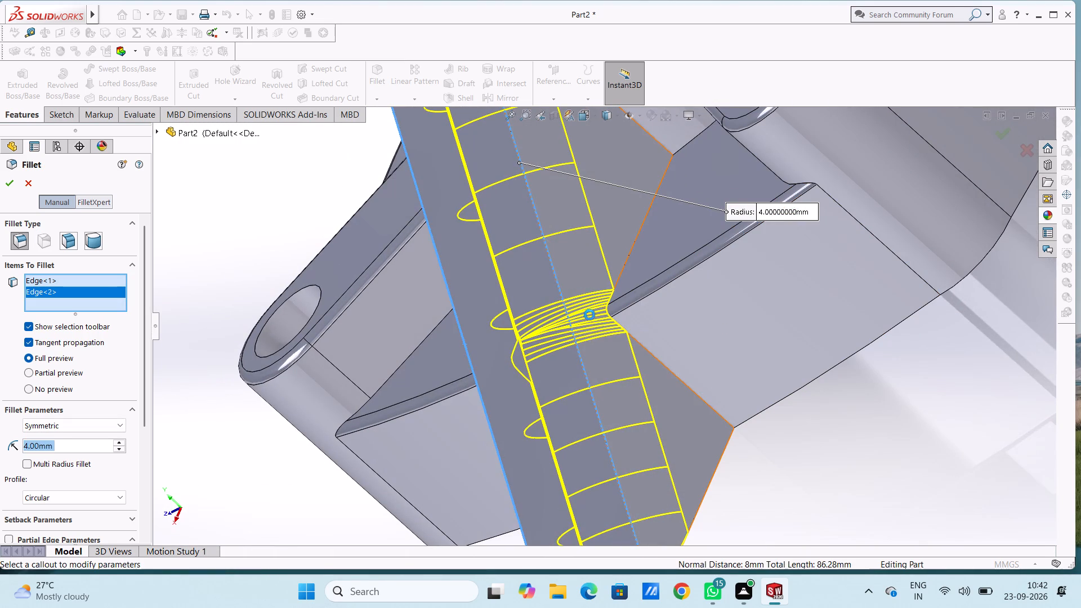
{"action": "left_click", "coordinate": [586, 325]}
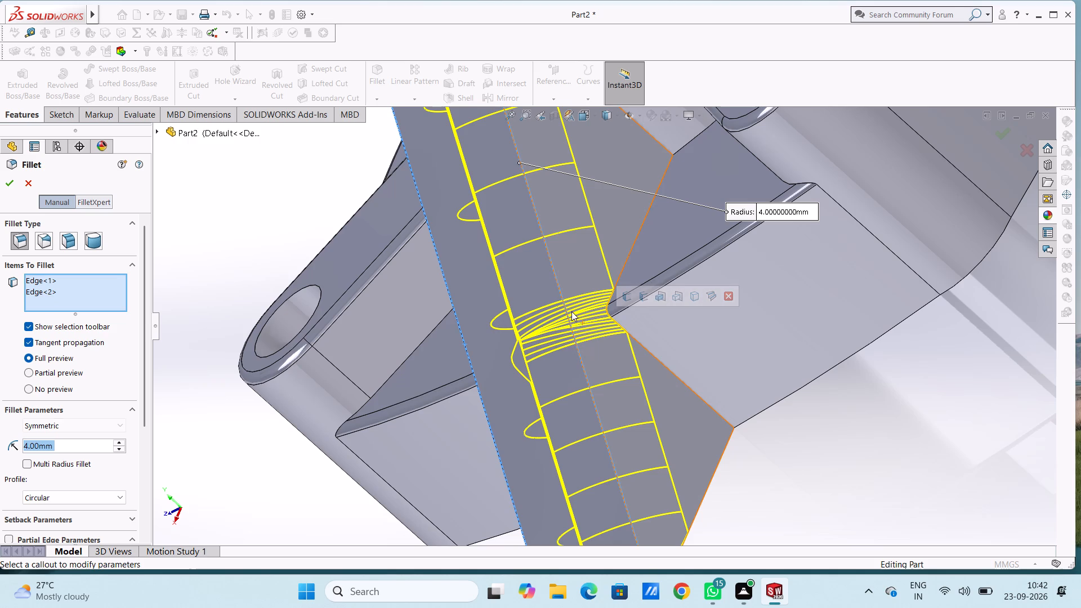
{"action": "left_click", "coordinate": [561, 295]}
{"action": "left_click", "coordinate": [561, 295]}
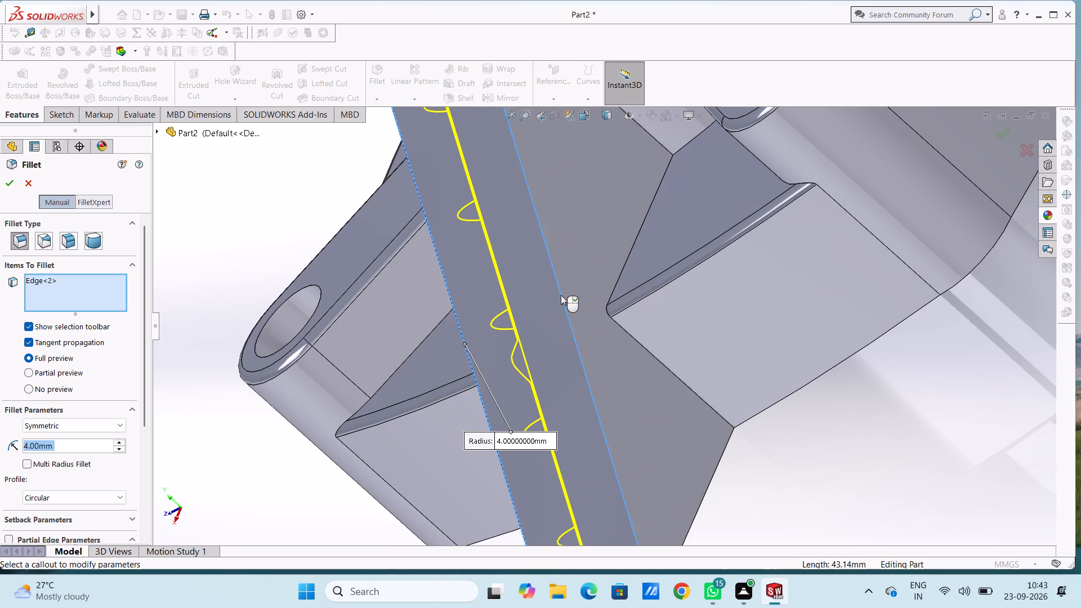
{"action": "left_click", "coordinate": [11, 184]}
{"action": "left_click", "coordinate": [249, 231]}
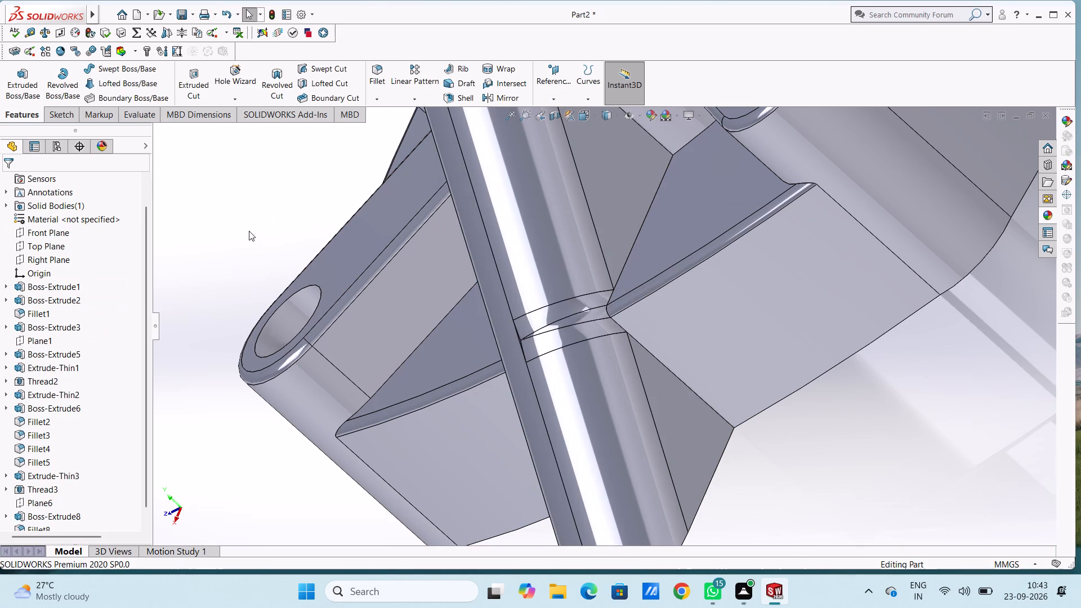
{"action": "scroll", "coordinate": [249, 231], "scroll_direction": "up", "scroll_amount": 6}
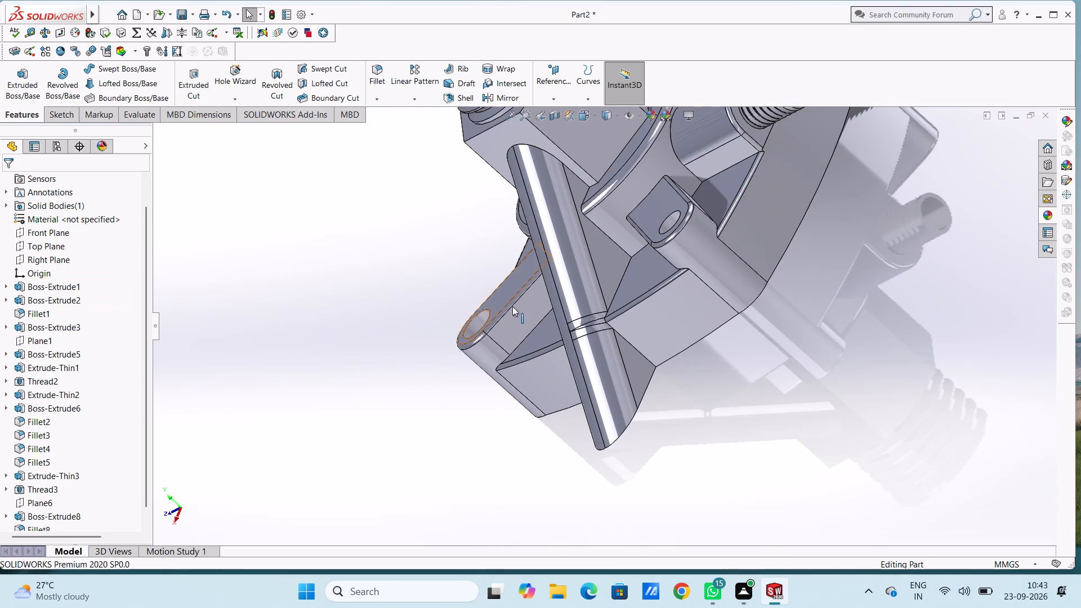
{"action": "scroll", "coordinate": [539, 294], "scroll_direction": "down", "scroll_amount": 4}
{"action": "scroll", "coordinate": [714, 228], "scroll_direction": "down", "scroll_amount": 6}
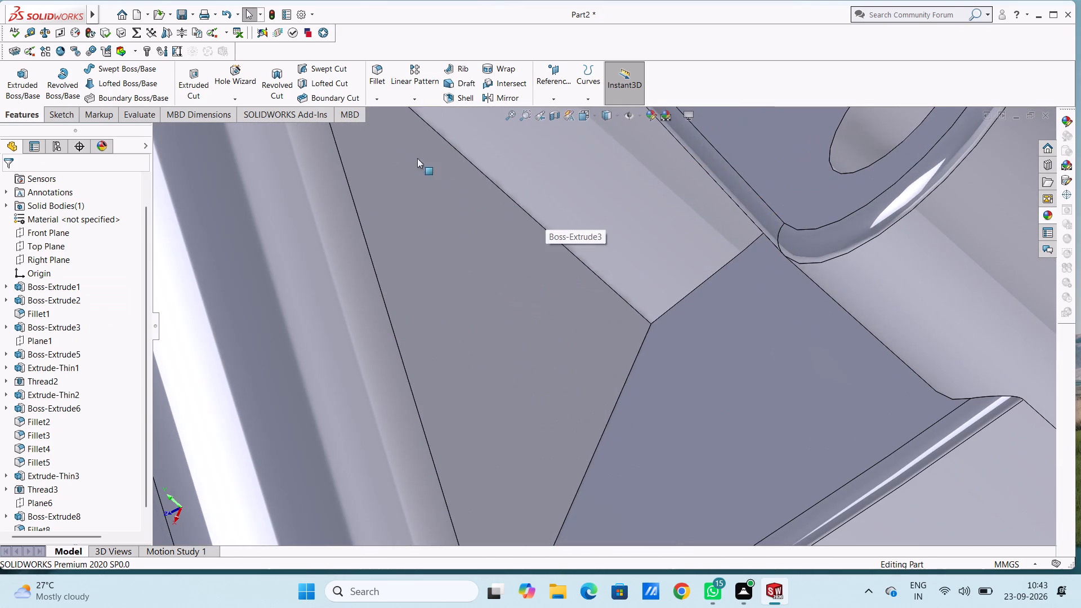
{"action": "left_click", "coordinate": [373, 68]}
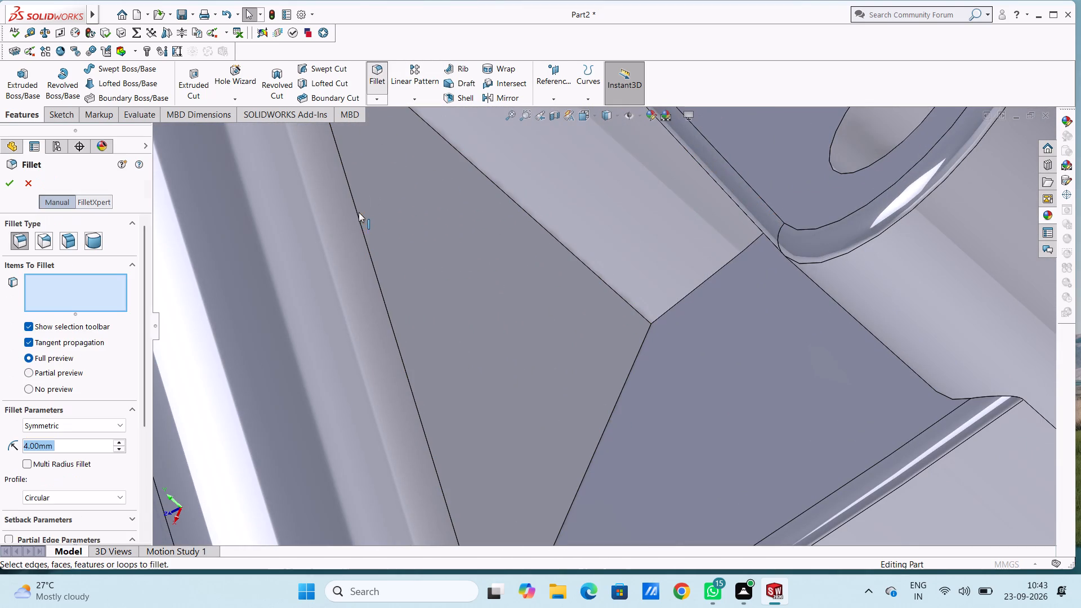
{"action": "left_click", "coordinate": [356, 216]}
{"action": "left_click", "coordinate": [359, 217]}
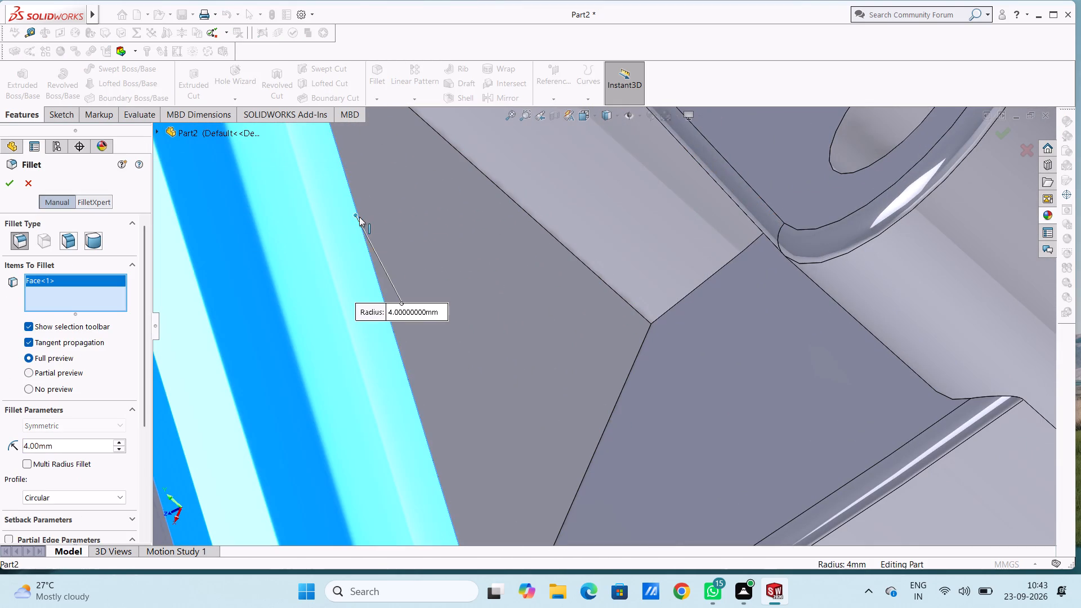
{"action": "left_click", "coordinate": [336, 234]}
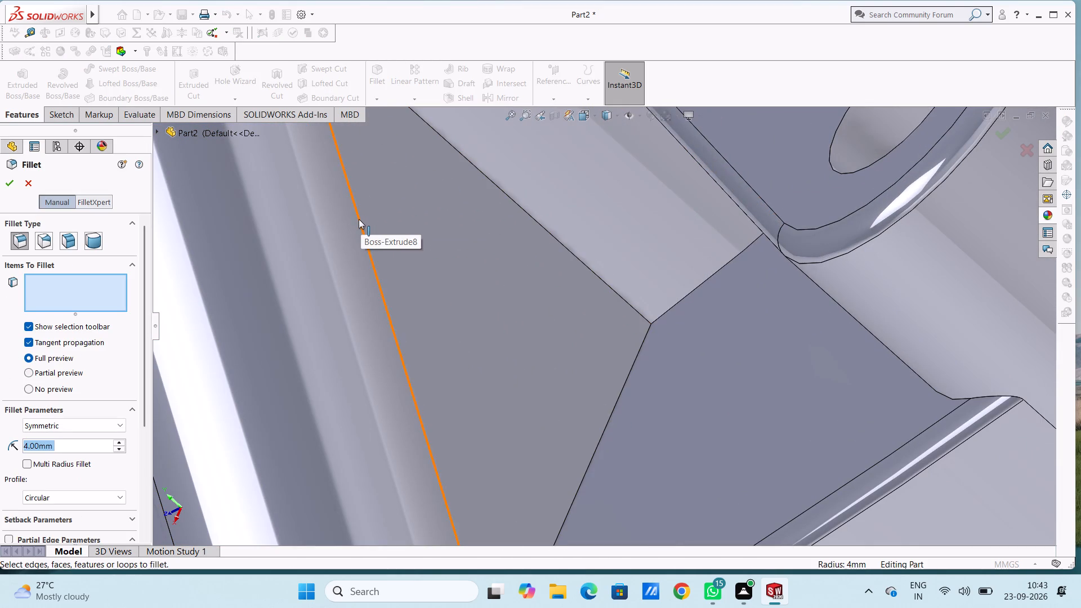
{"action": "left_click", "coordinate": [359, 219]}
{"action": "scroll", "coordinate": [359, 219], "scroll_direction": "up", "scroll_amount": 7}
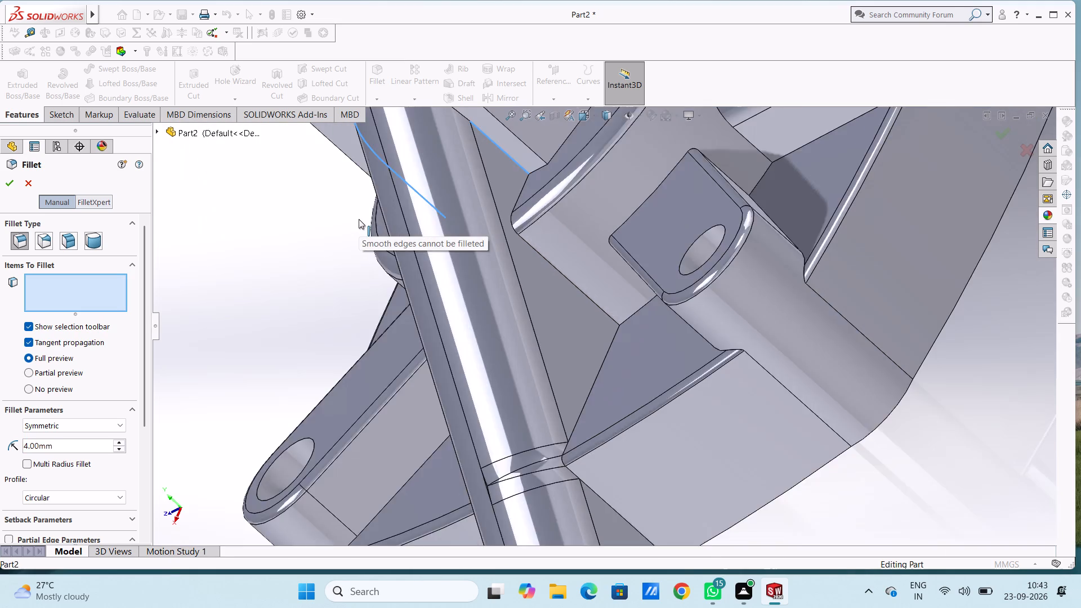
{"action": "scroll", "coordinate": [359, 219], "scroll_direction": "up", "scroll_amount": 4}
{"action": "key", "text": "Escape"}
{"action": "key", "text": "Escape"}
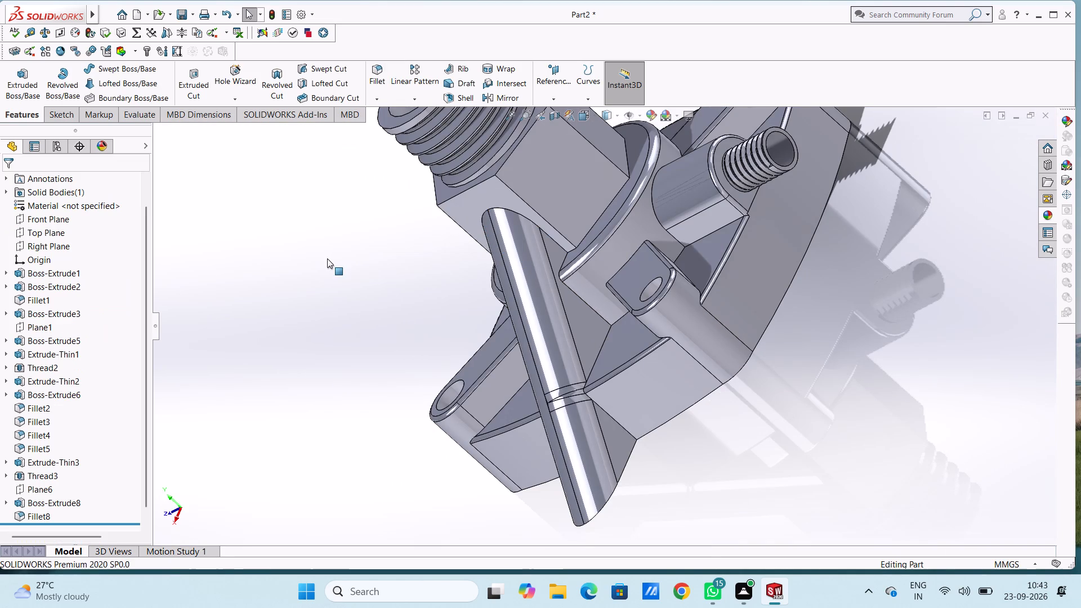
Examine the whole part from the top, side, underside and angled views, including how the filleted rib meets the boss and base.
{"action": "scroll", "coordinate": [319, 276], "scroll_direction": "up", "scroll_amount": 2}
{"action": "middle_click_drag", "start_coordinate": [352, 288], "coordinate": [421, 333]}
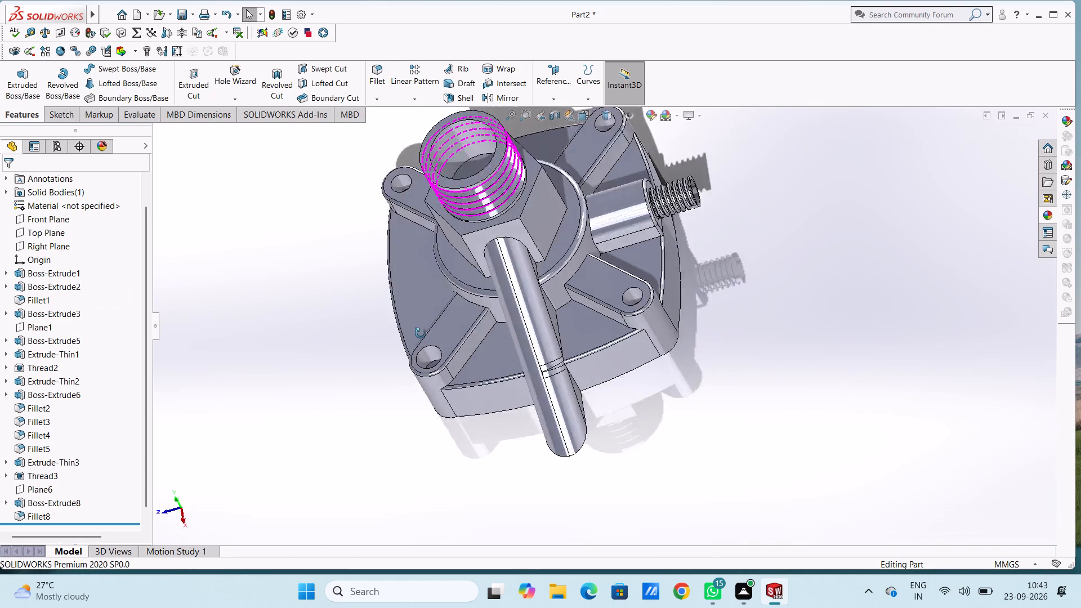
{"action": "middle_click_drag", "start_coordinate": [421, 333], "coordinate": [441, 364]}
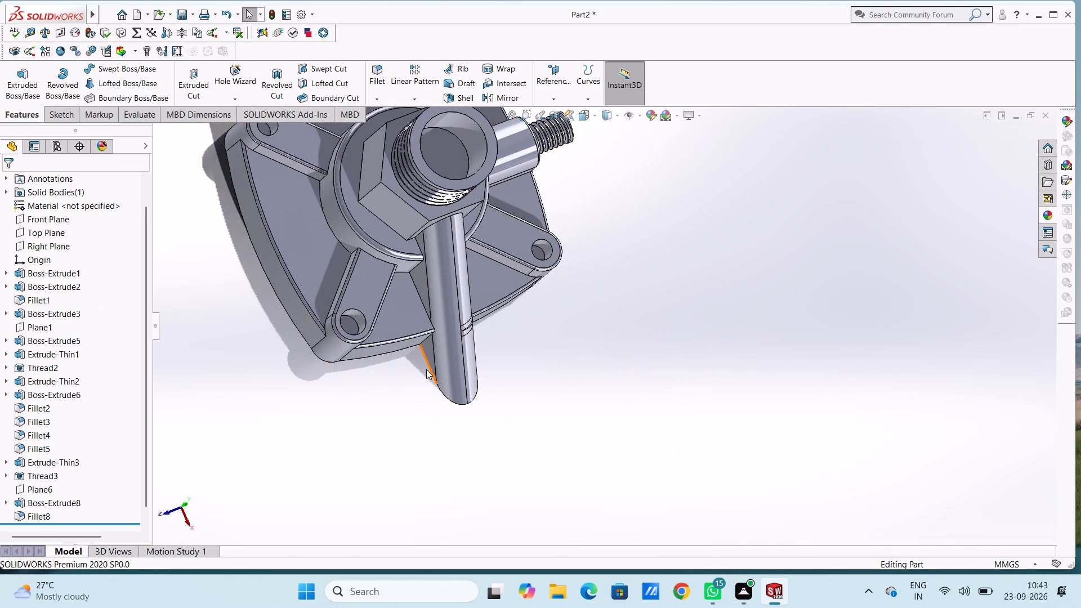
{"action": "key", "text": "ctrl+5"}
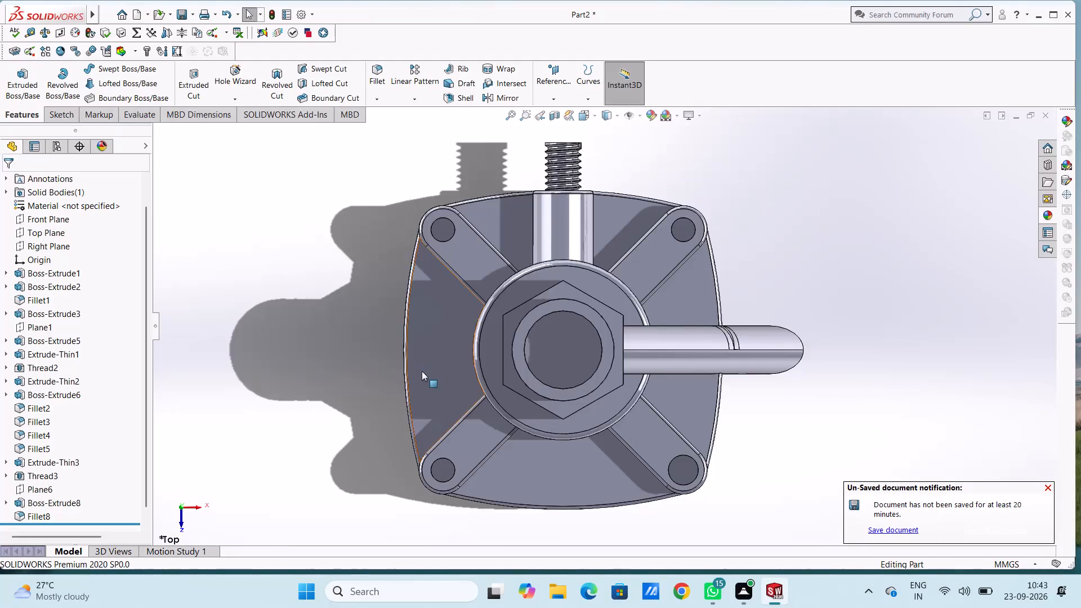
{"action": "scroll", "coordinate": [422, 371], "scroll_direction": "up", "scroll_amount": 1}
{"action": "middle_click_drag", "start_coordinate": [399, 328], "coordinate": [279, 278]}
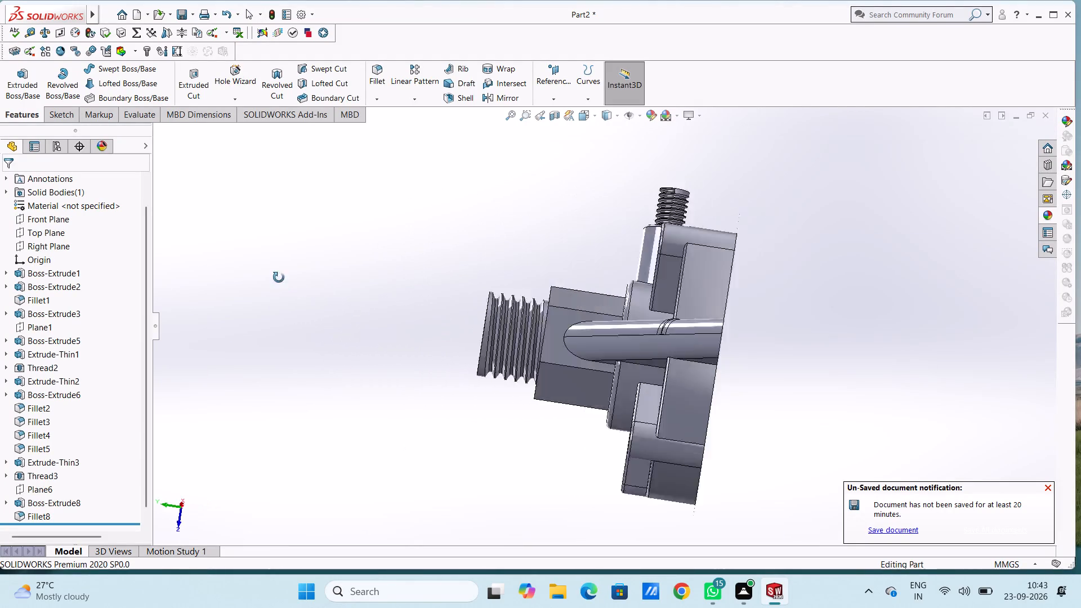
{"action": "middle_click_drag", "start_coordinate": [279, 278], "coordinate": [416, 321]}
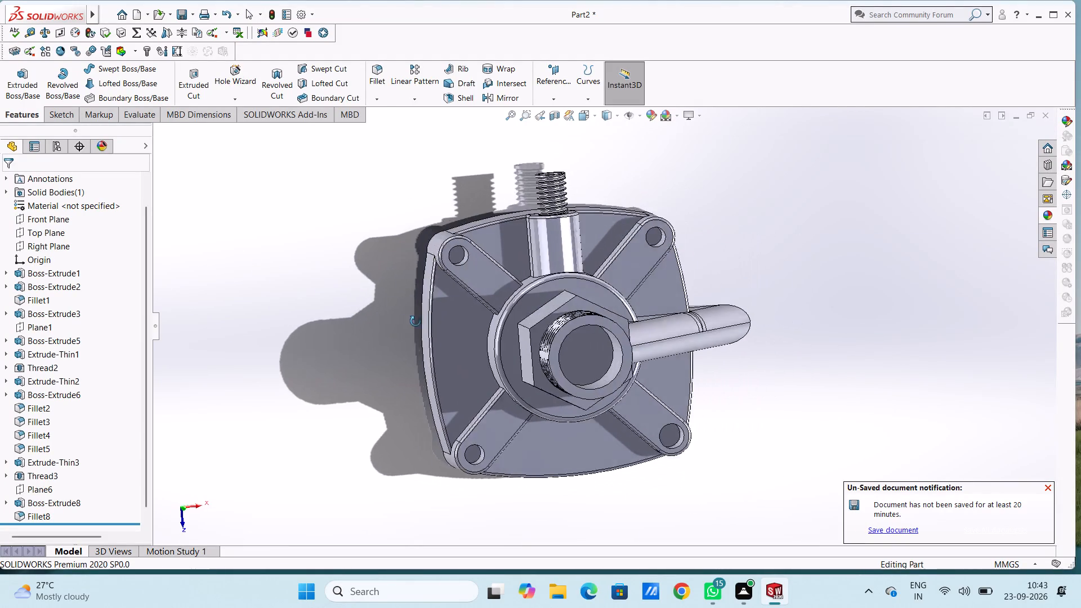
{"action": "middle_click_drag", "start_coordinate": [416, 321], "coordinate": [583, 372]}
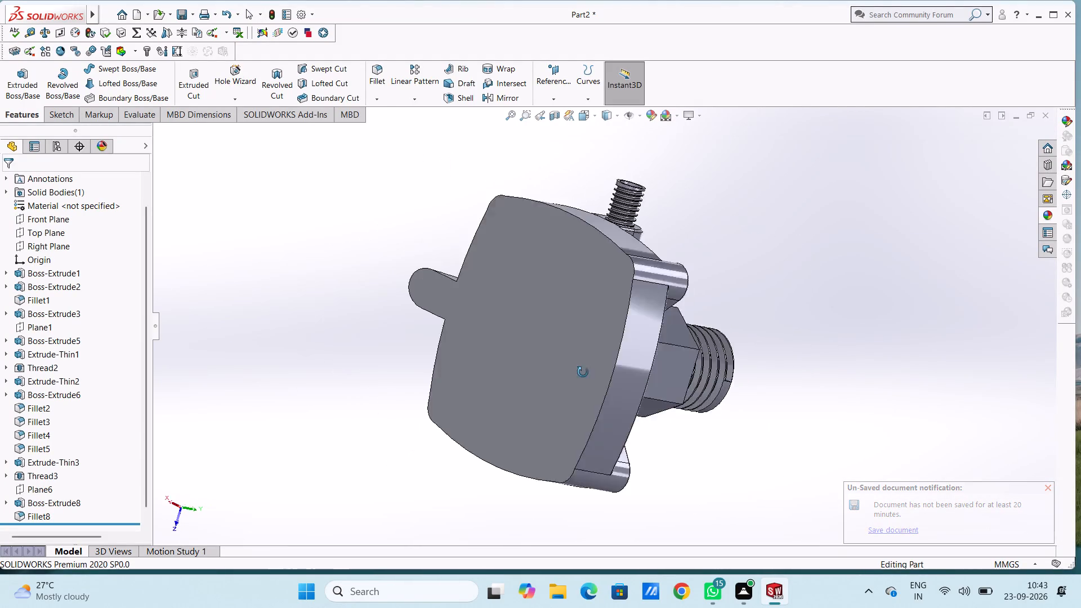
{"action": "middle_click_drag", "start_coordinate": [583, 372], "coordinate": [416, 280]}
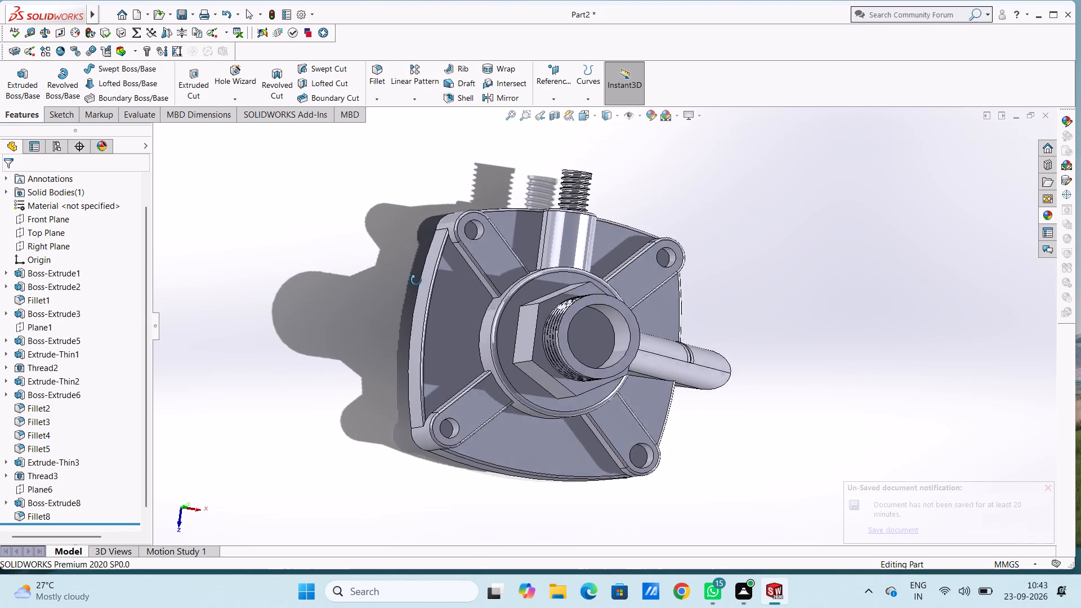
{"action": "middle_click_drag", "start_coordinate": [416, 280], "coordinate": [441, 294]}
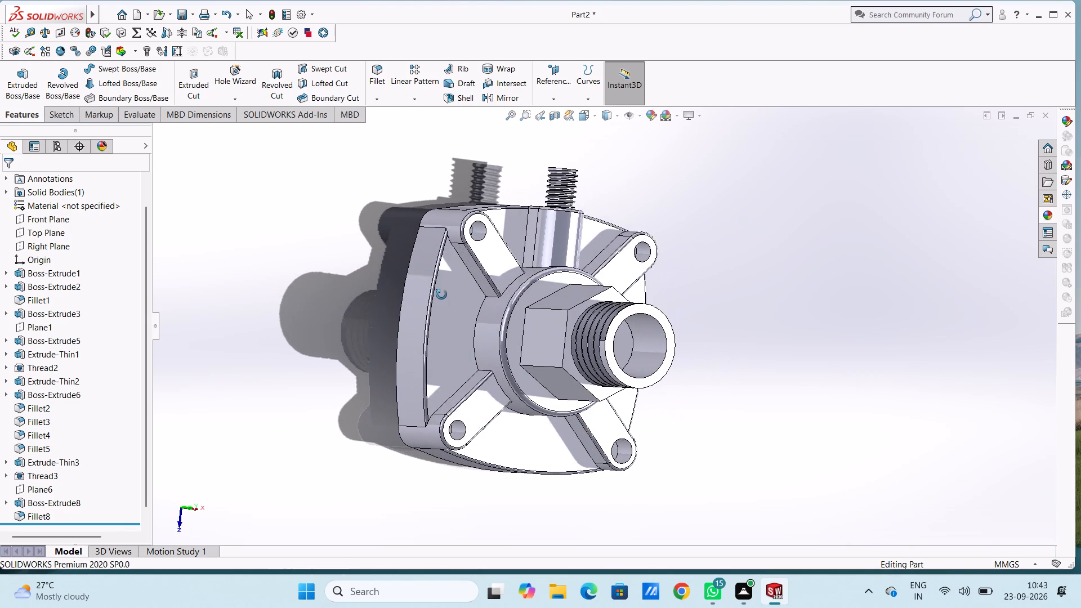
{"action": "middle_click_drag", "start_coordinate": [441, 294], "coordinate": [414, 267]}
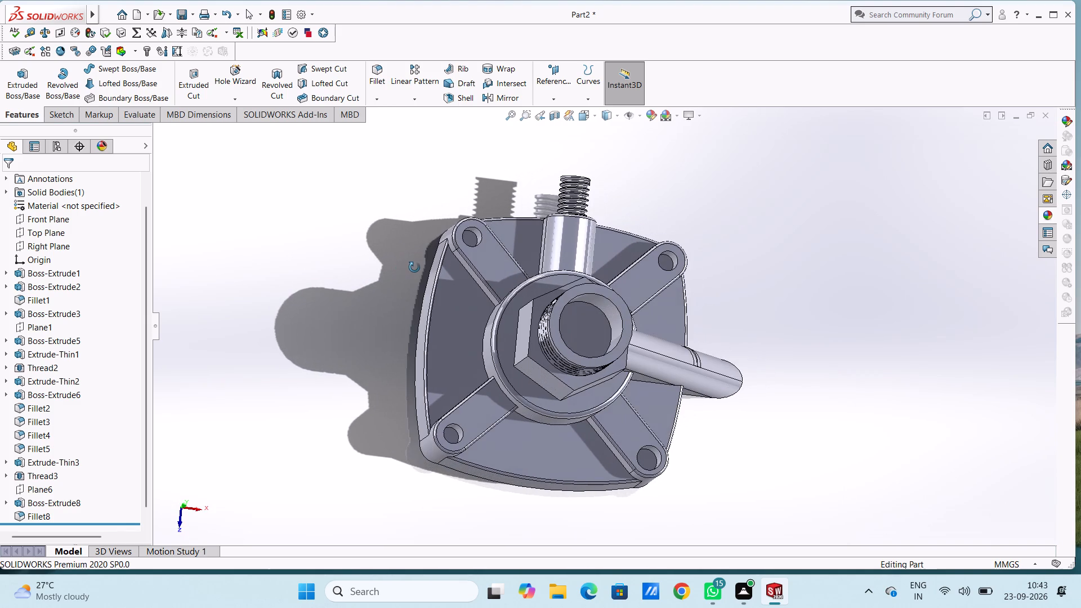
{"action": "middle_click_drag", "start_coordinate": [414, 267], "coordinate": [412, 267]}
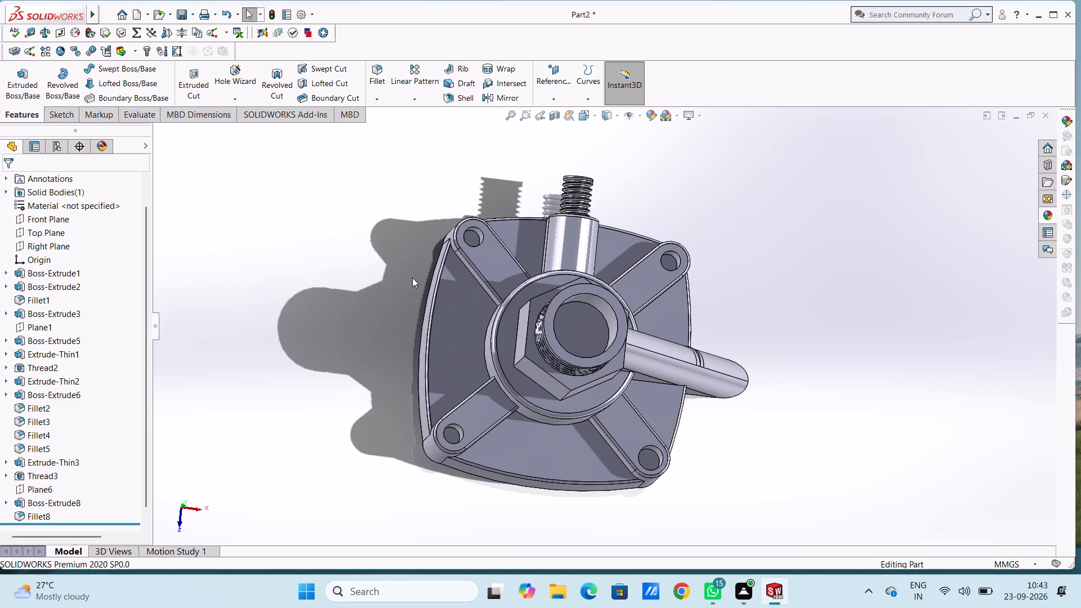
{"action": "middle_click_drag", "start_coordinate": [396, 244], "coordinate": [371, 296]}
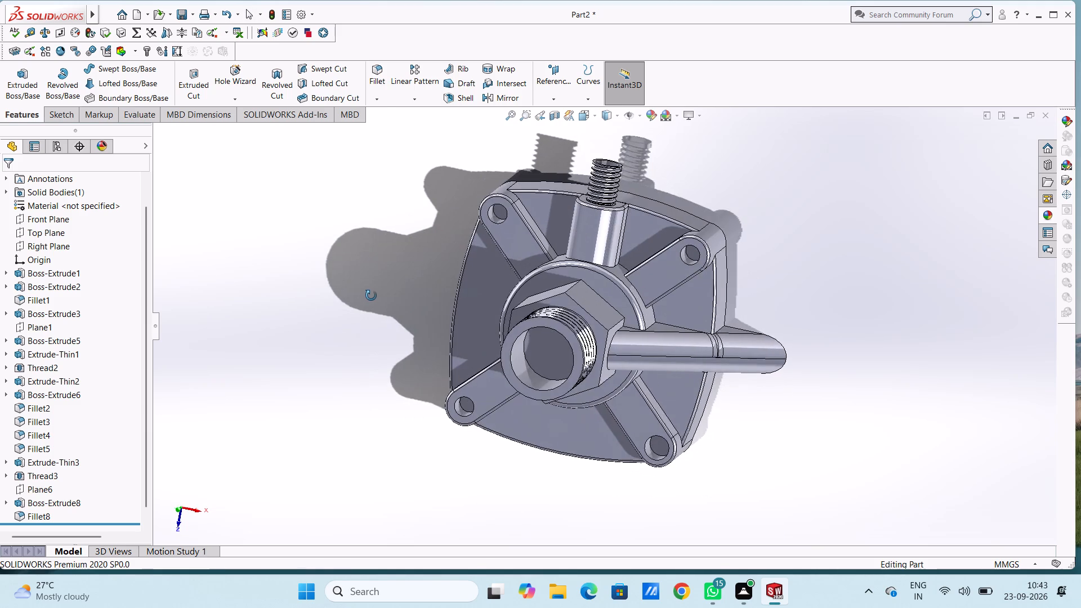
{"action": "middle_click_drag", "start_coordinate": [371, 296], "coordinate": [372, 292]}
{"action": "key", "text": "ctrl+5"}
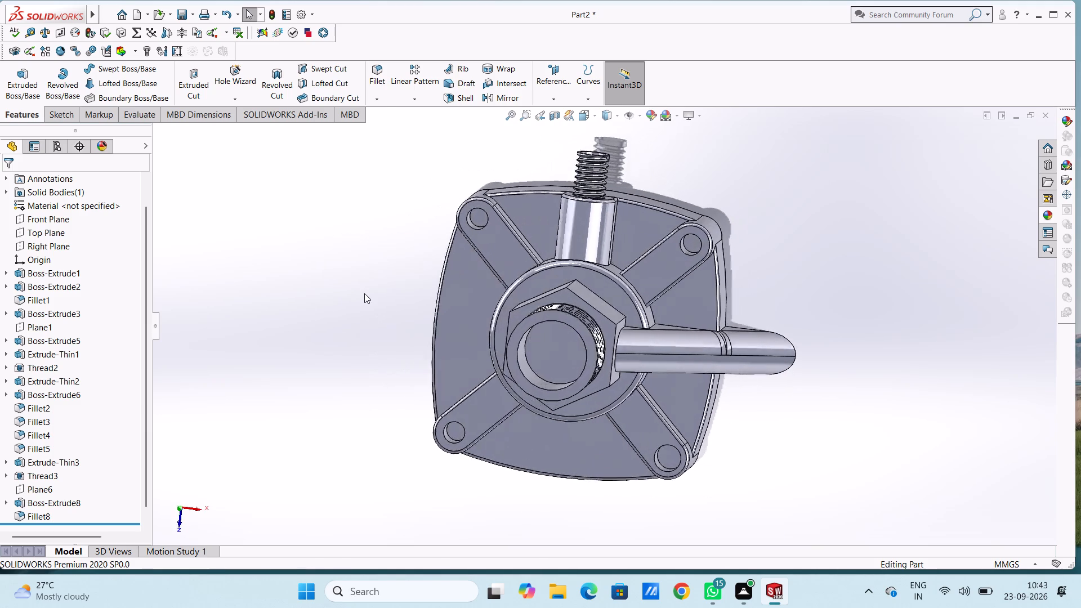
Sketch on the floor of a corner hole, drawing 2 mm radius circles centred on the two corner holes flanking the threaded side tube.
{"action": "scroll", "coordinate": [623, 222], "scroll_direction": "down", "scroll_amount": 2}
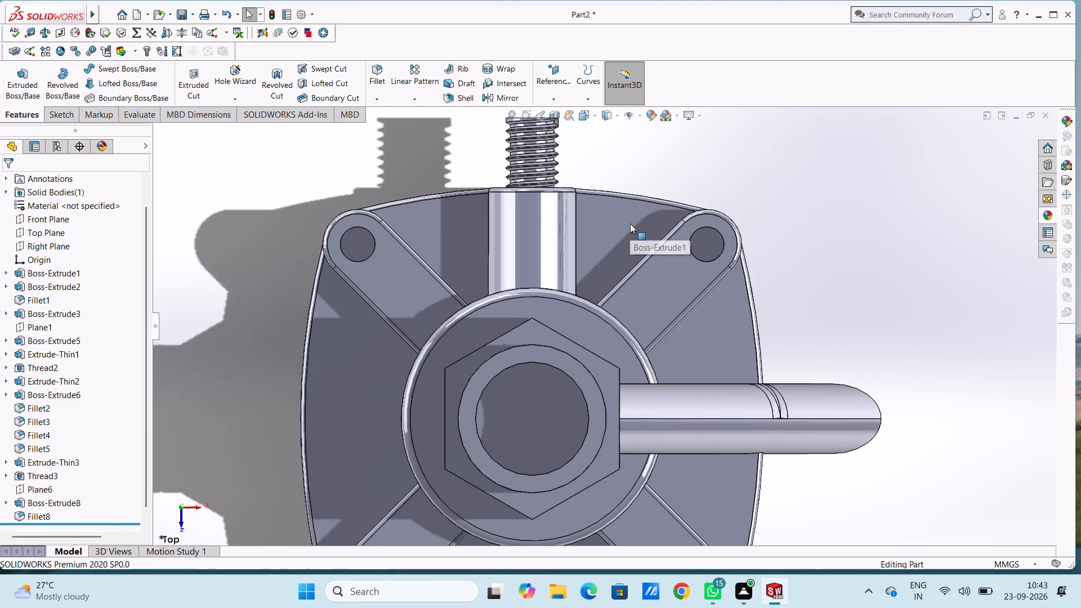
{"action": "left_click", "coordinate": [699, 244]}
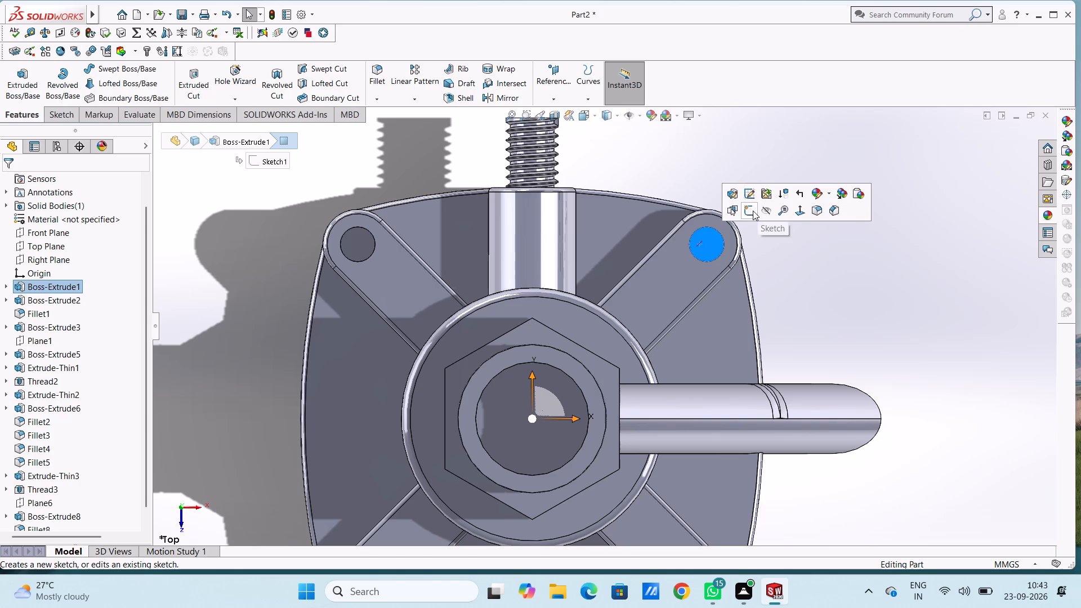
{"action": "left_click", "coordinate": [747, 214]}
{"action": "left_click", "coordinate": [728, 173]}
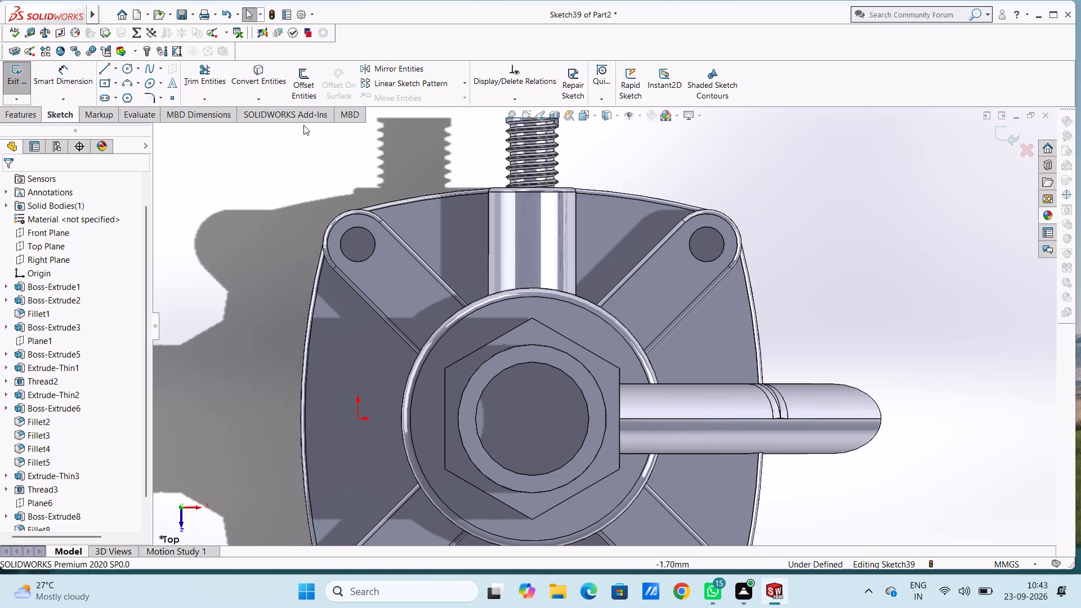
{"action": "left_click", "coordinate": [129, 69]}
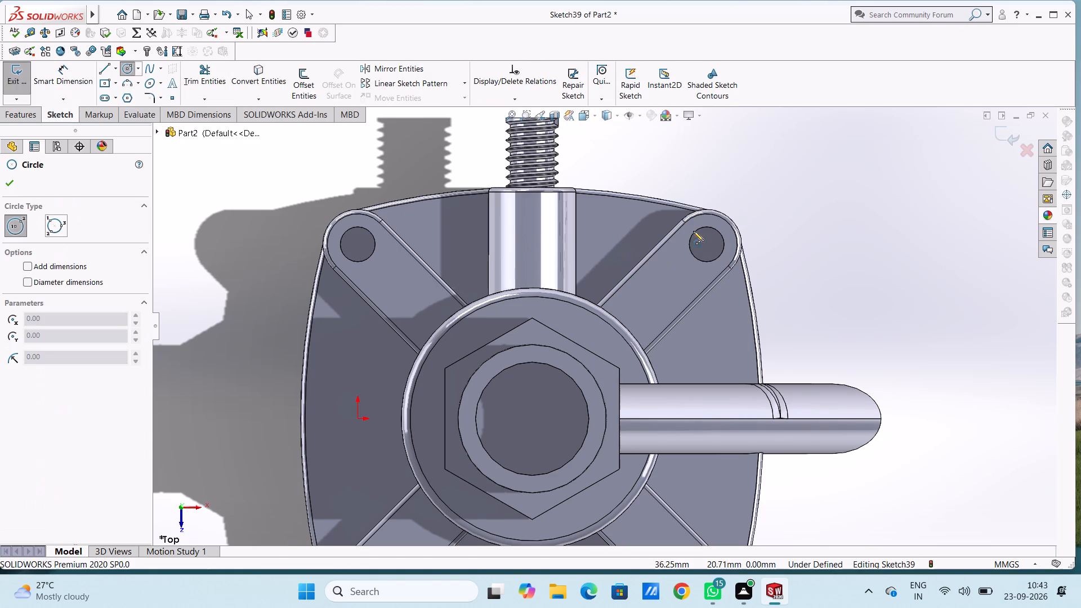
{"action": "left_click", "coordinate": [707, 243]}
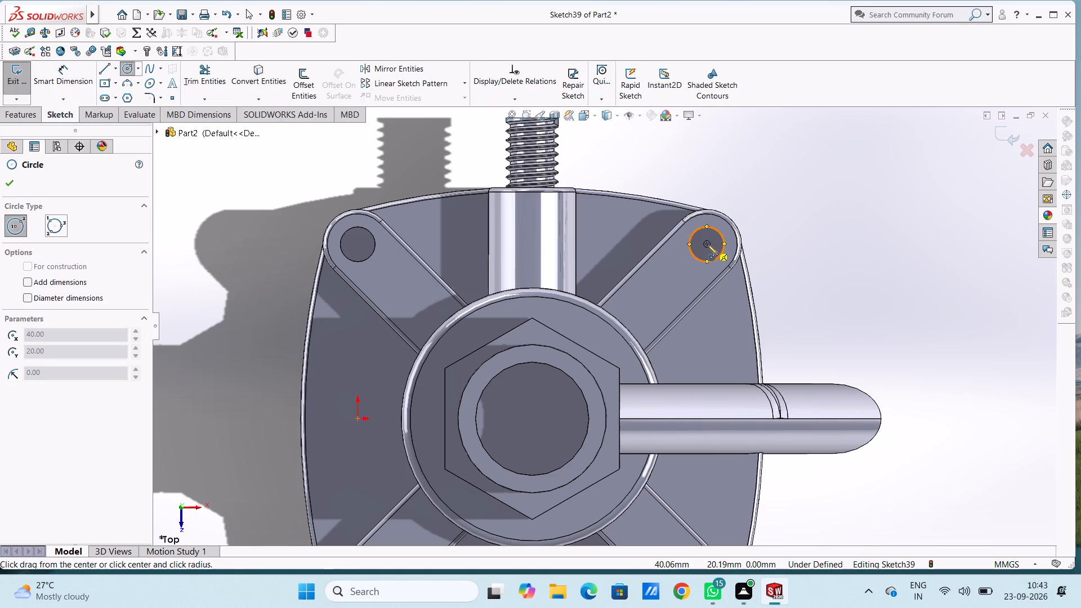
{"action": "left_click", "coordinate": [714, 259]}
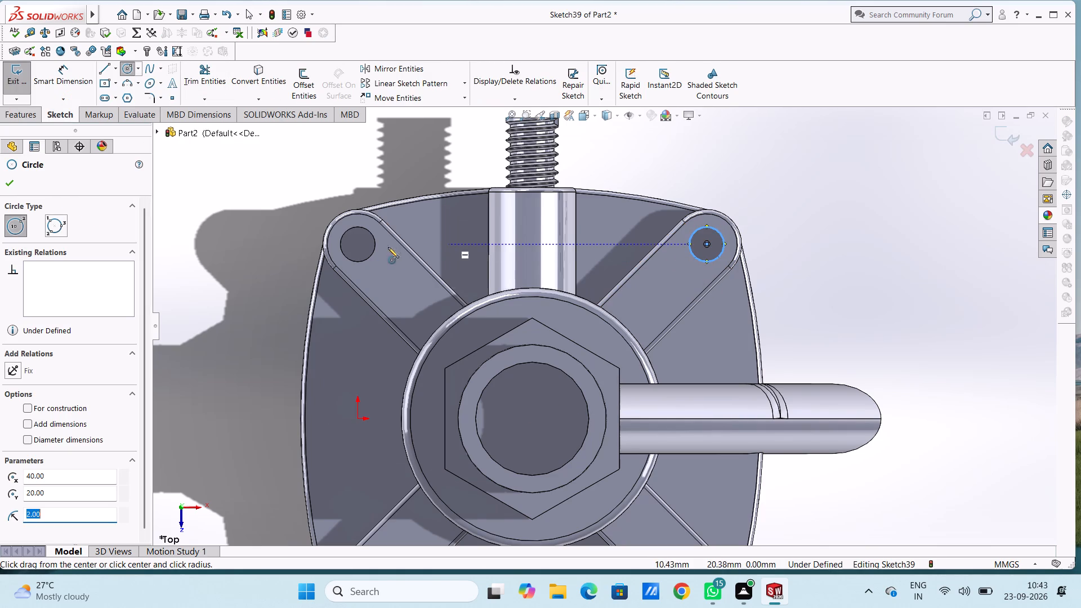
{"action": "left_click", "coordinate": [357, 244]}
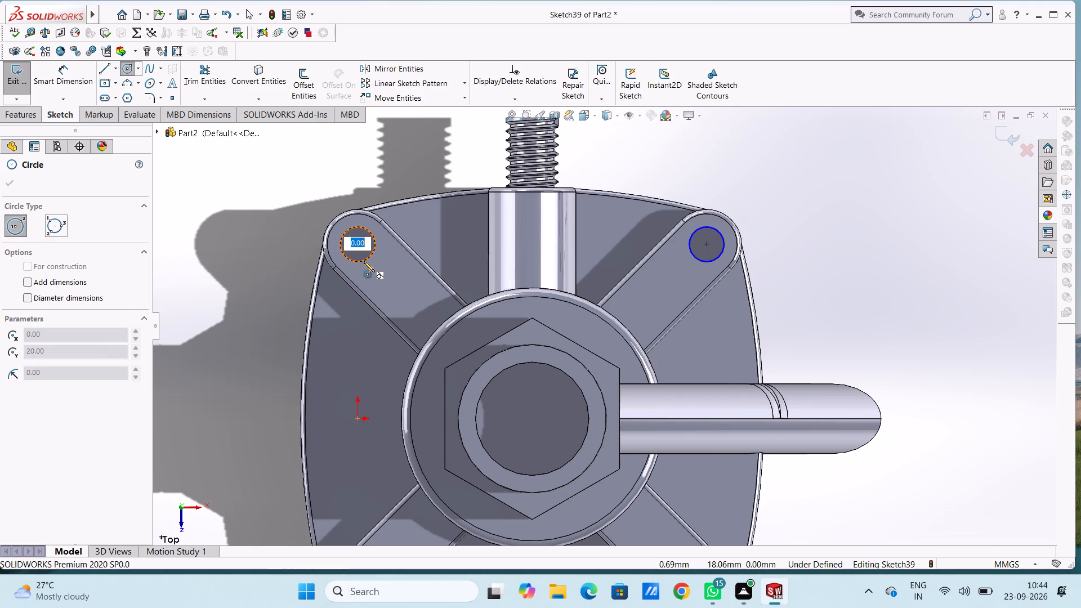
{"action": "key", "text": "2"}
{"action": "key", "text": "Return"}
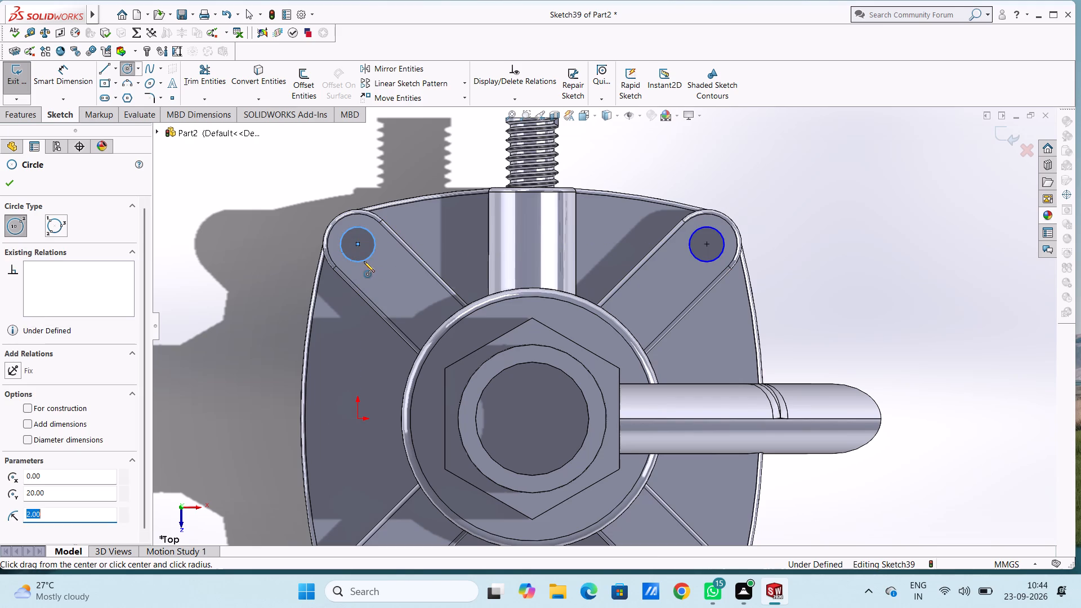
Add circles on the two corner holes opposite the side tube, 2 mm radius away from the rib and 2.5 mm on the rib side.
{"action": "scroll", "coordinate": [364, 261], "scroll_direction": "up", "scroll_amount": 4}
{"action": "scroll", "coordinate": [534, 460], "scroll_direction": "down", "scroll_amount": 5}
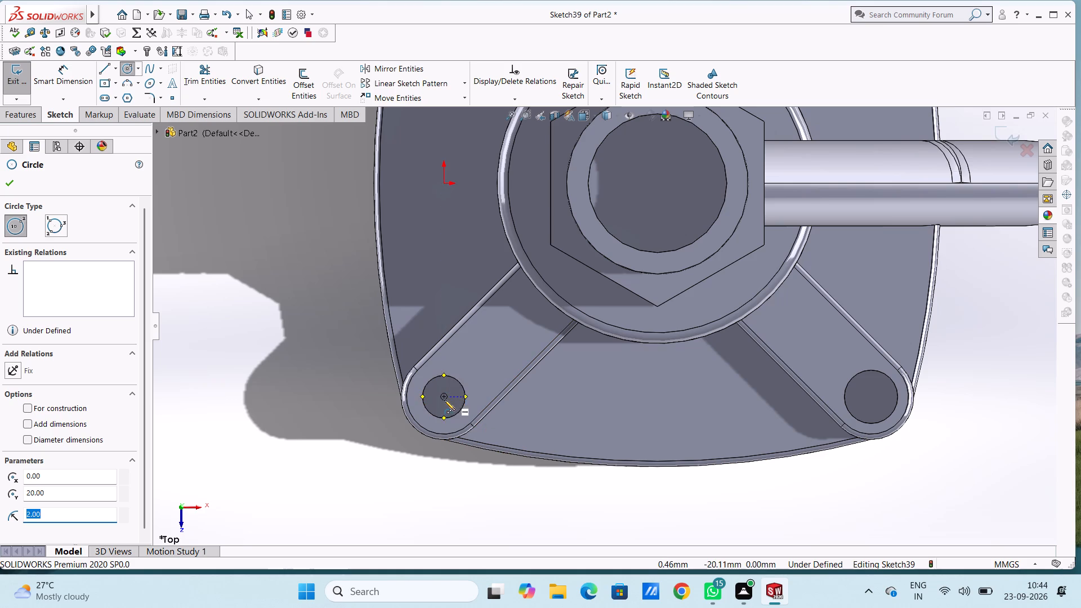
{"action": "left_click", "coordinate": [443, 396]}
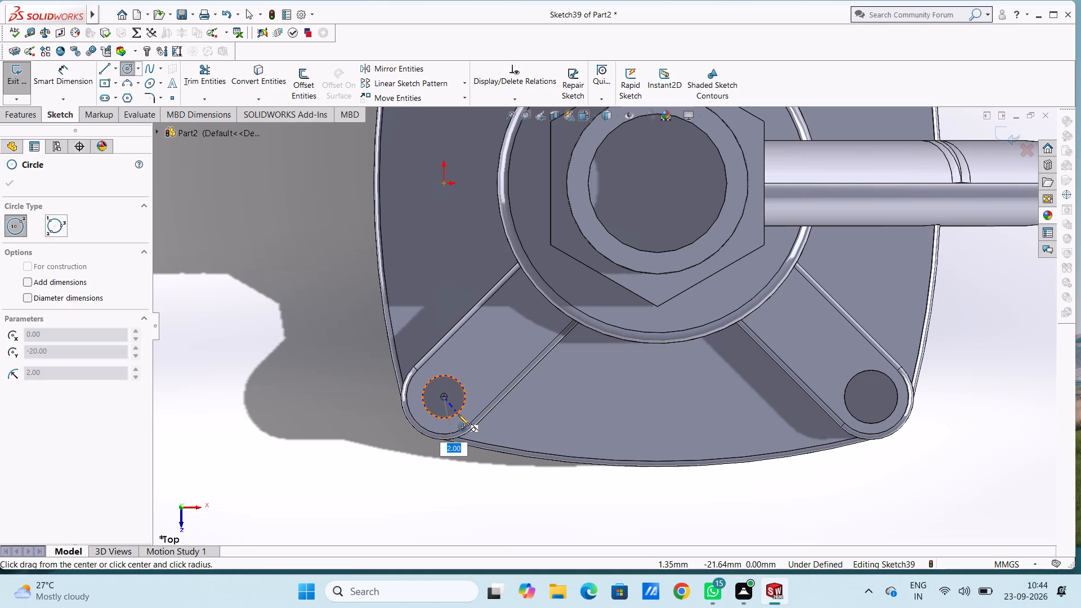
{"action": "left_click", "coordinate": [458, 413]}
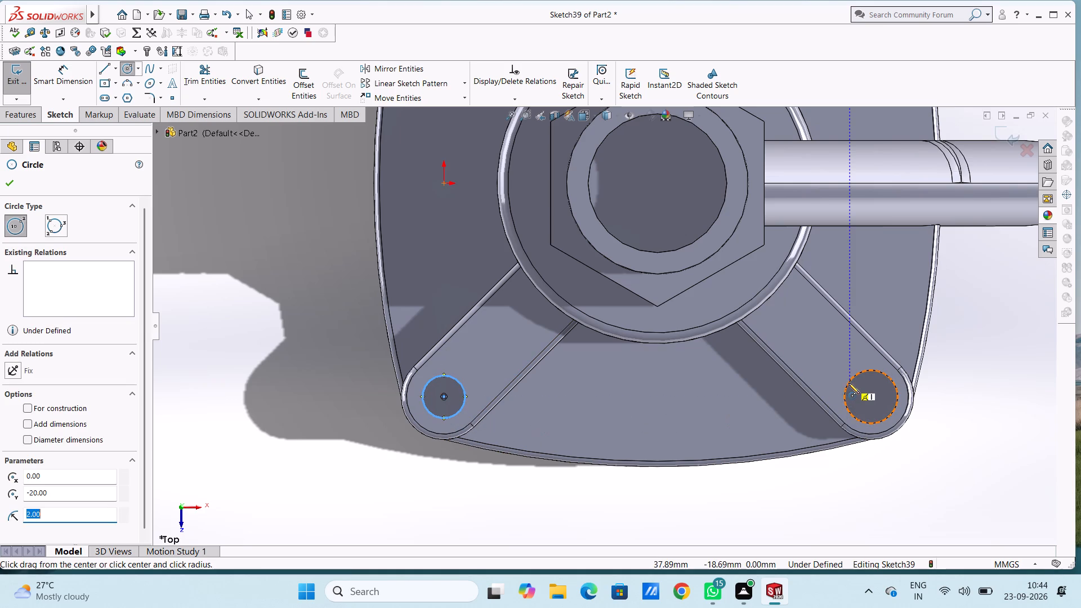
{"action": "left_click", "coordinate": [870, 395]}
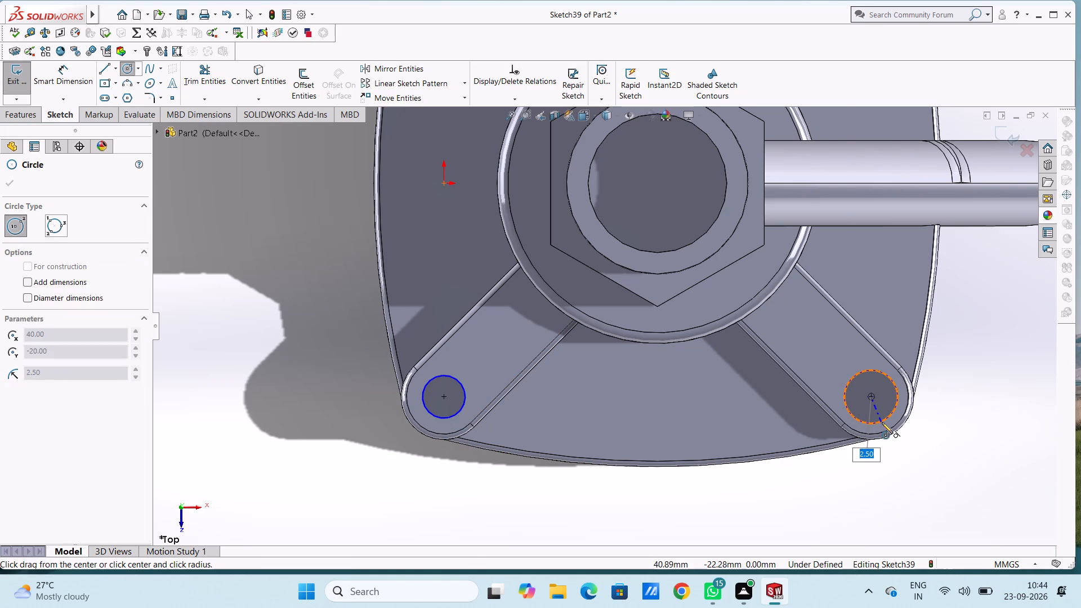
{"action": "left_click", "coordinate": [882, 423]}
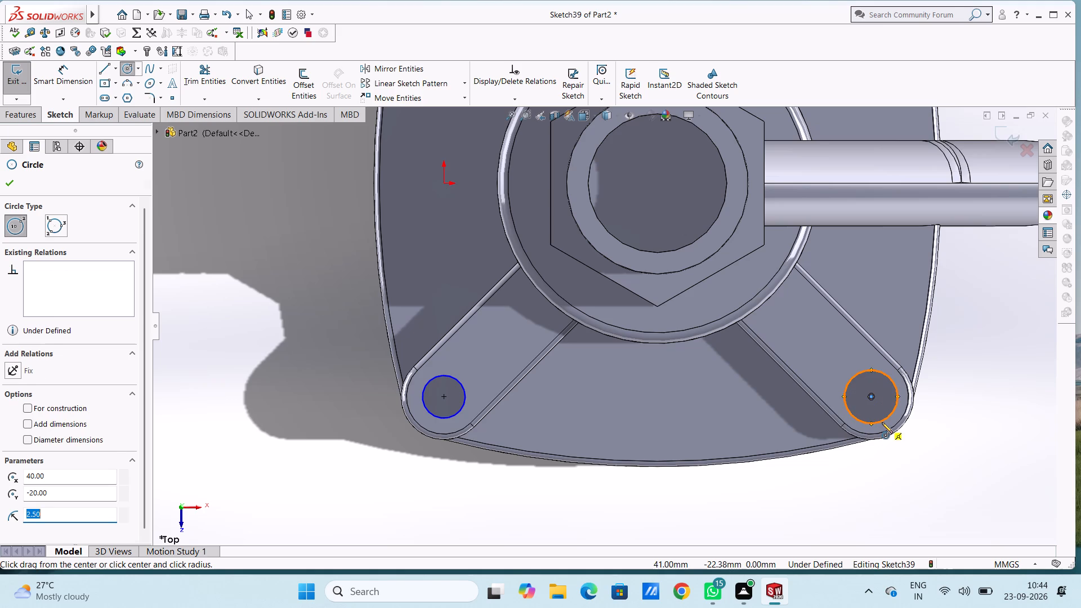
{"action": "key", "text": "Escape"}
{"action": "key", "text": "Escape"}
Dimension the two circles opposite the side tube with diameters of 4 mm and, on the rib side, 5 mm.
{"action": "left_click", "coordinate": [69, 79]}
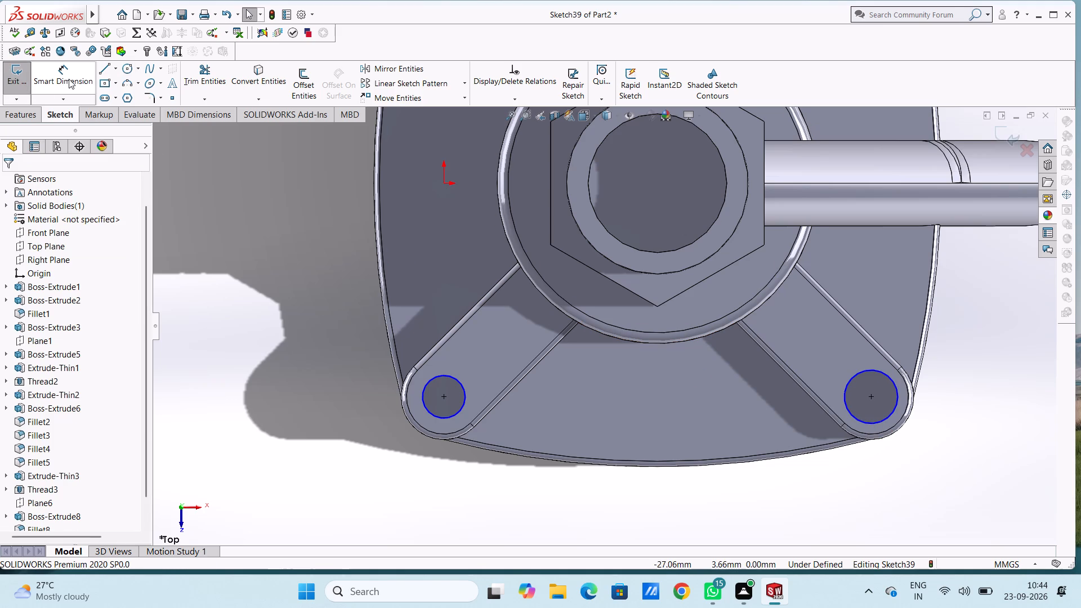
{"action": "left_click", "coordinate": [451, 375]}
{"action": "left_click", "coordinate": [272, 263]}
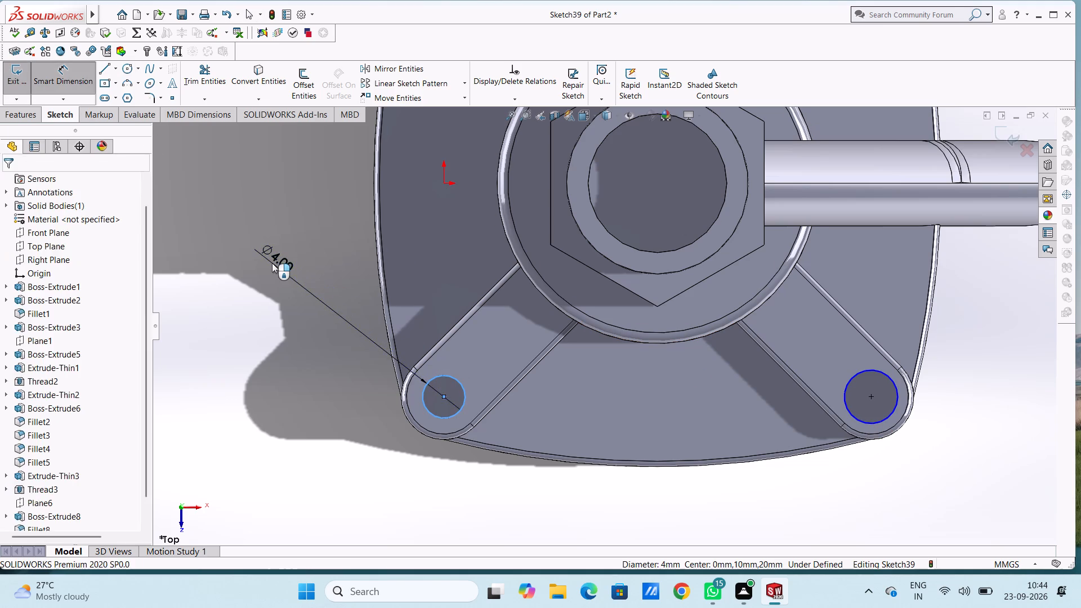
{"action": "left_click", "coordinate": [221, 245]}
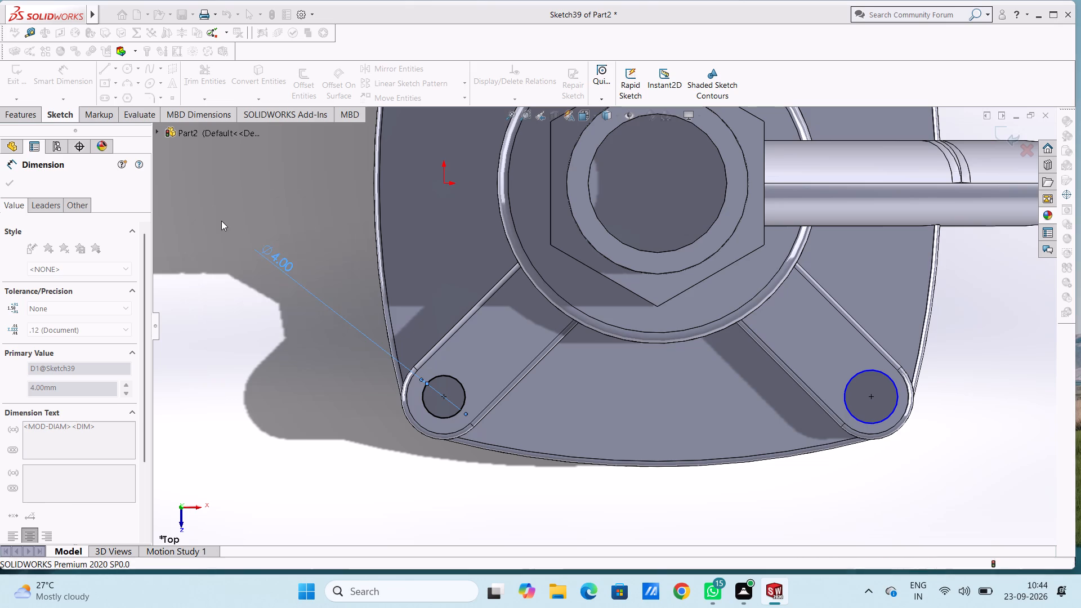
{"action": "left_click", "coordinate": [221, 217]}
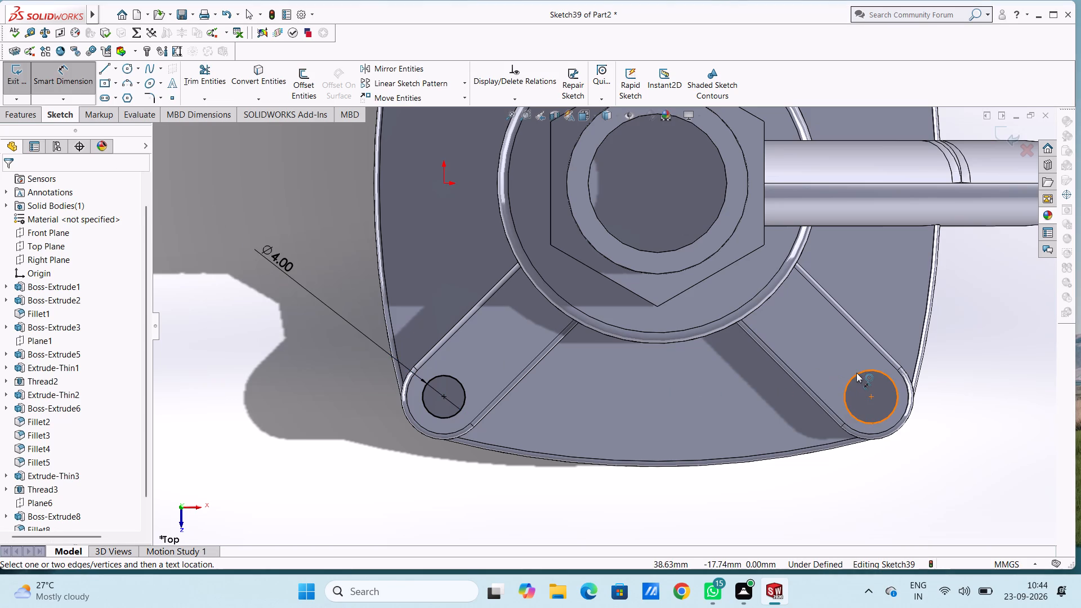
{"action": "left_click", "coordinate": [856, 373]}
{"action": "left_click", "coordinate": [985, 333]}
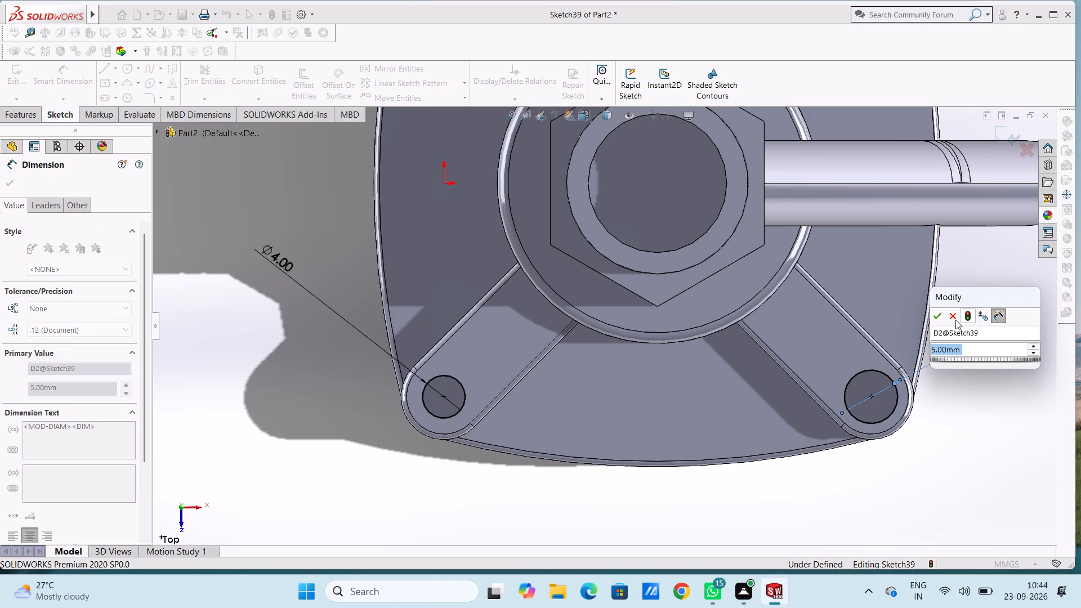
{"action": "left_click", "coordinate": [934, 315]}
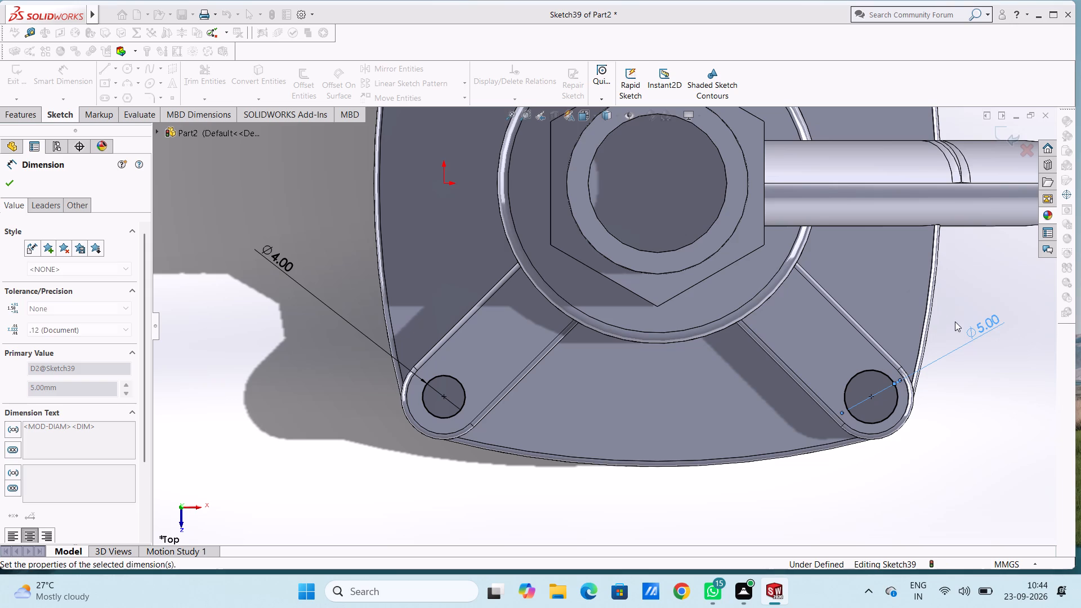
{"action": "left_click", "coordinate": [957, 315]}
Dimension the two circles flanking the threaded side tube with diameters of 4 mm each.
{"action": "scroll", "coordinate": [957, 315], "scroll_direction": "up", "scroll_amount": 3}
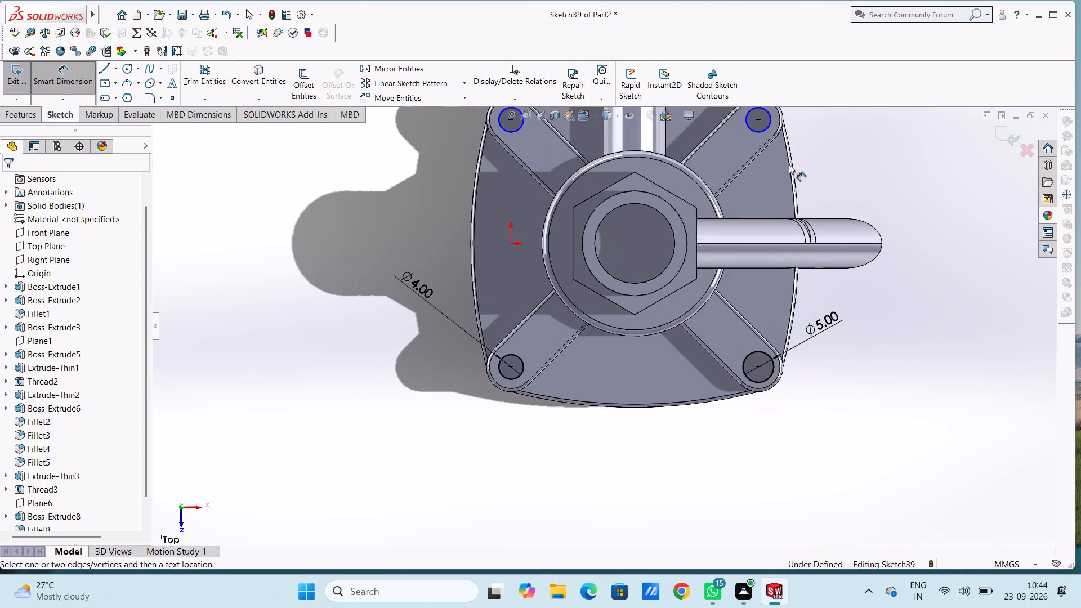
{"action": "scroll", "coordinate": [784, 162], "scroll_direction": "up", "scroll_amount": 2}
{"action": "left_click", "coordinate": [712, 176]}
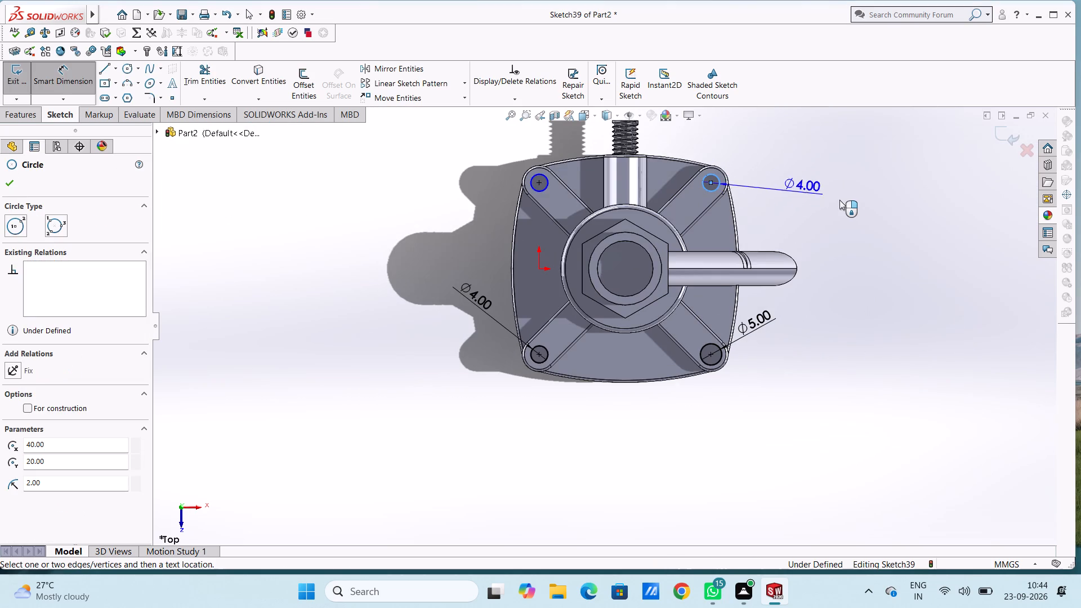
{"action": "left_click", "coordinate": [850, 202]}
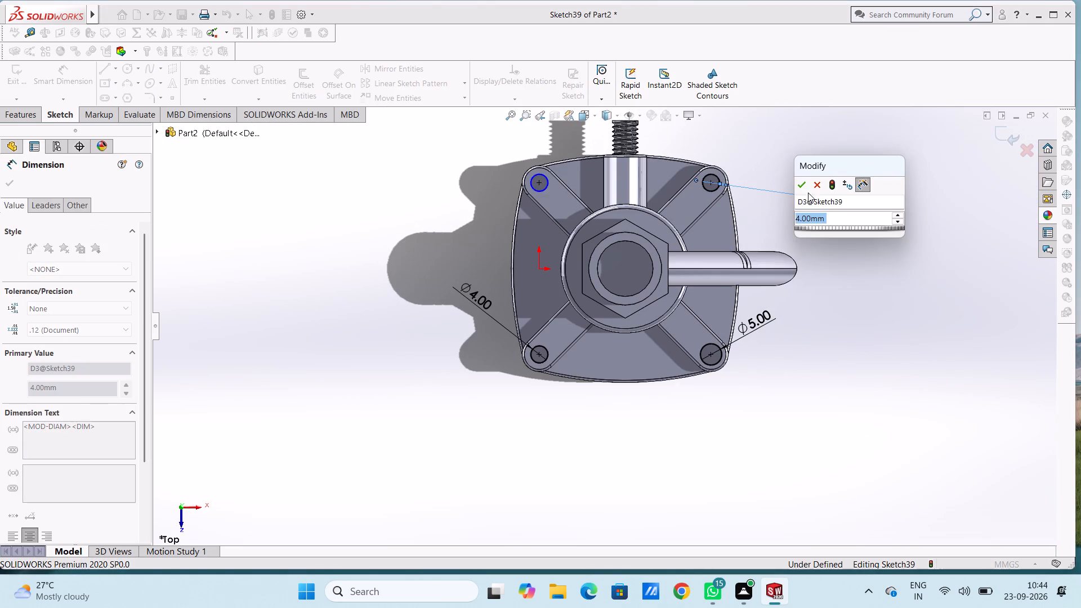
{"action": "left_click", "coordinate": [801, 186]}
{"action": "left_click", "coordinate": [791, 169]}
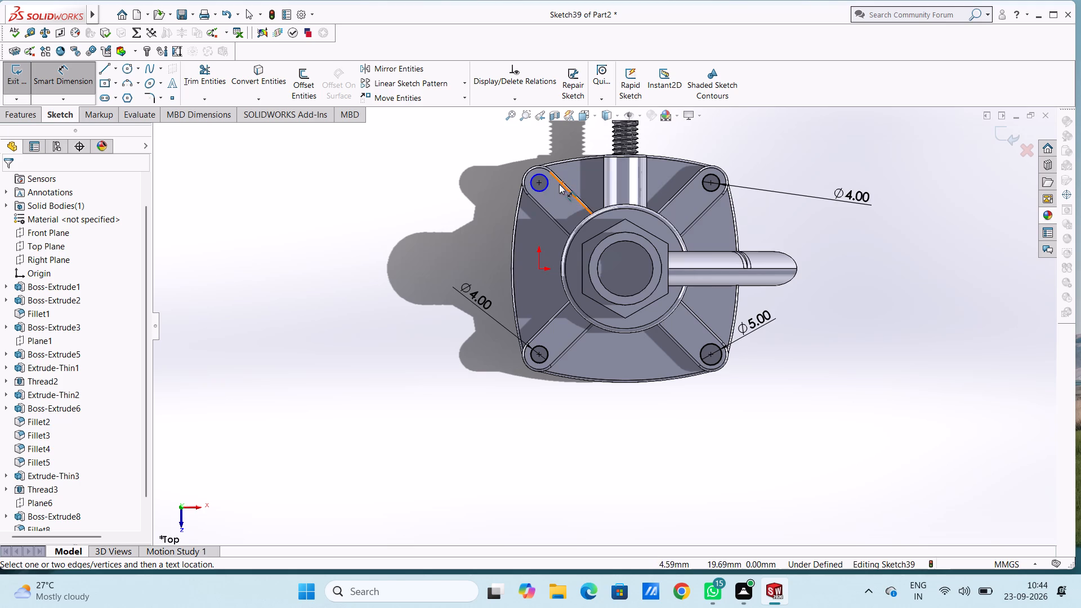
{"action": "left_click", "coordinate": [546, 190]}
{"action": "left_click", "coordinate": [391, 241]}
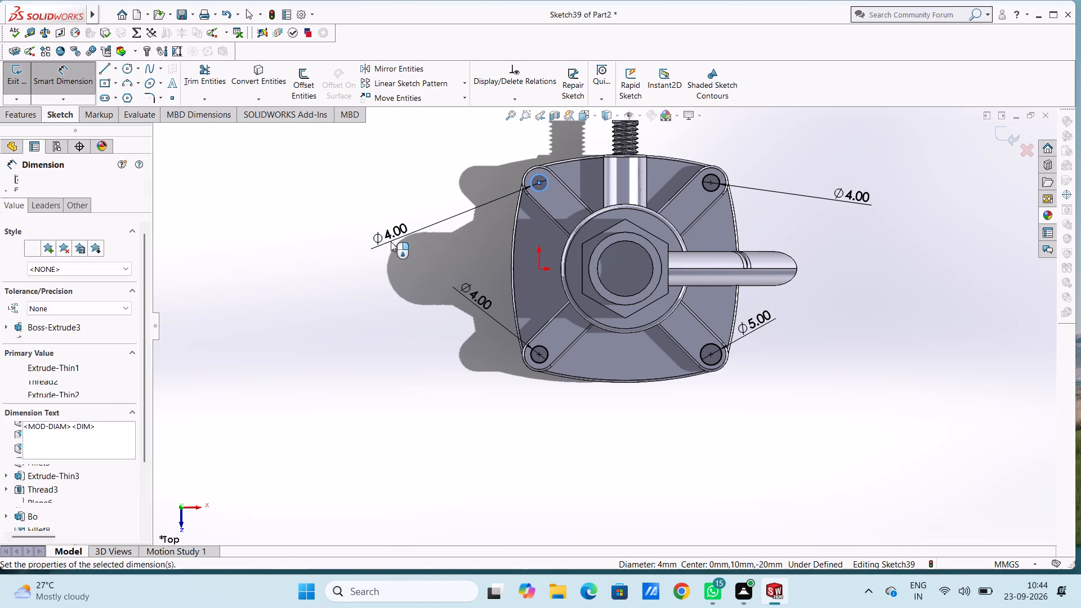
{"action": "left_click", "coordinate": [344, 222]}
{"action": "left_click", "coordinate": [342, 221]}
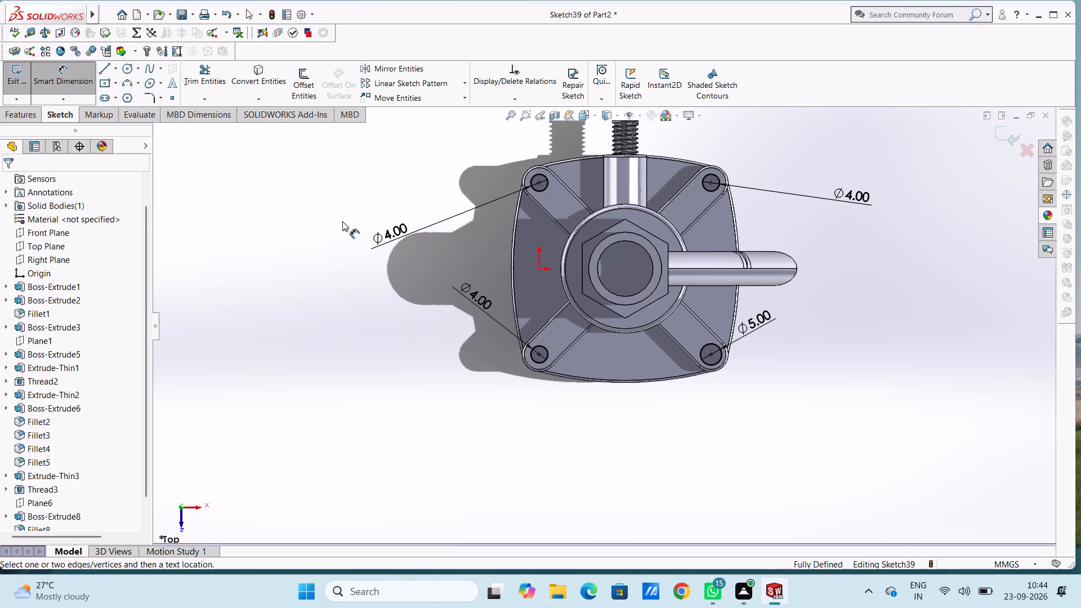
{"action": "key", "text": "Escape"}
{"action": "key", "text": "Escape"}
Cut the four corner circles down through the base with a blind Extruded Cut 30 mm deep and view the part in isometric.
{"action": "middle_click_drag", "start_coordinate": [417, 269], "coordinate": [409, 268]}
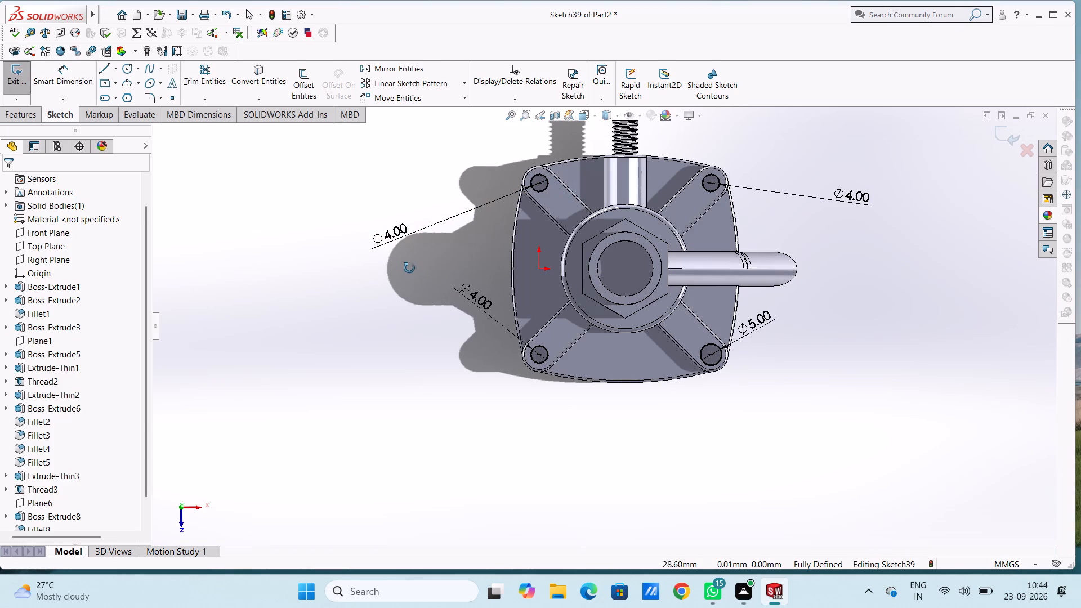
{"action": "middle_click_drag", "start_coordinate": [409, 268], "coordinate": [382, 260]}
{"action": "scroll", "coordinate": [416, 272], "scroll_direction": "down", "scroll_amount": 3}
{"action": "scroll", "coordinate": [416, 272], "scroll_direction": "up", "scroll_amount": 4}
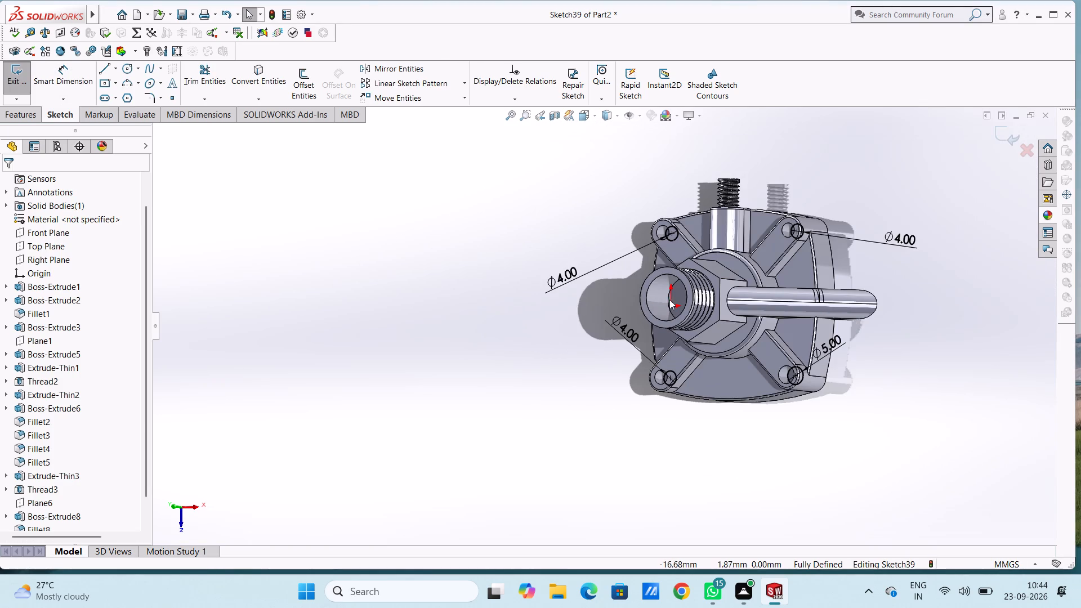
{"action": "scroll", "coordinate": [797, 257], "scroll_direction": "down", "scroll_amount": 4}
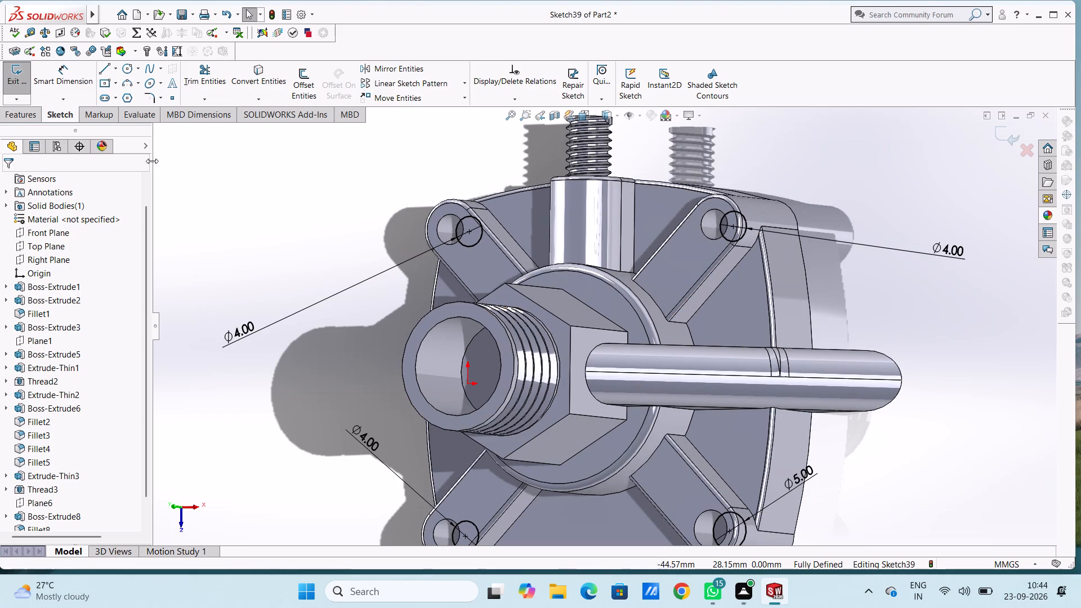
{"action": "left_click", "coordinate": [31, 117]}
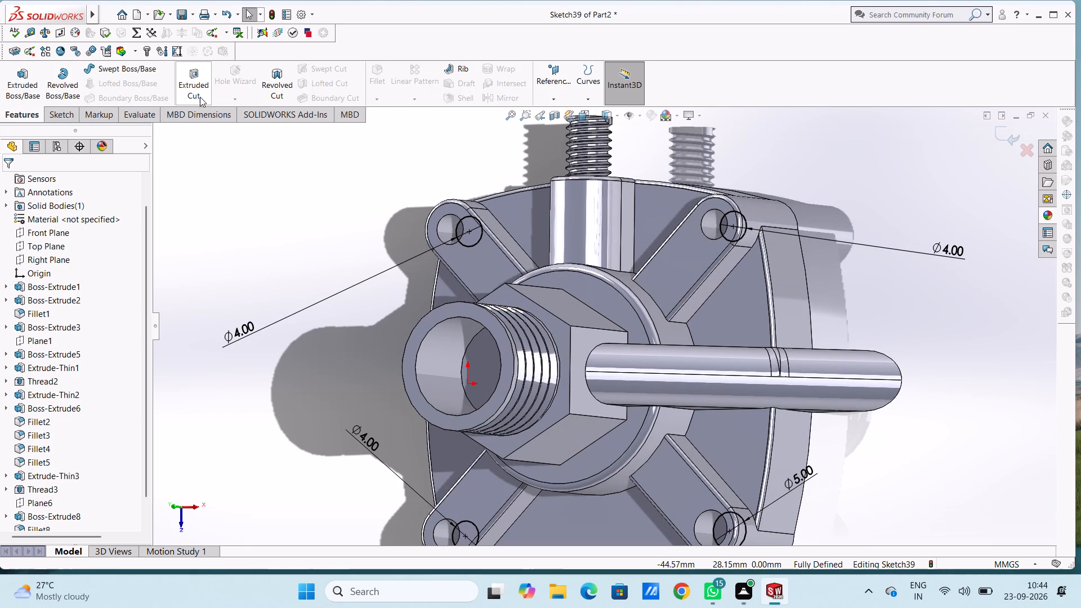
{"action": "left_click", "coordinate": [200, 84]}
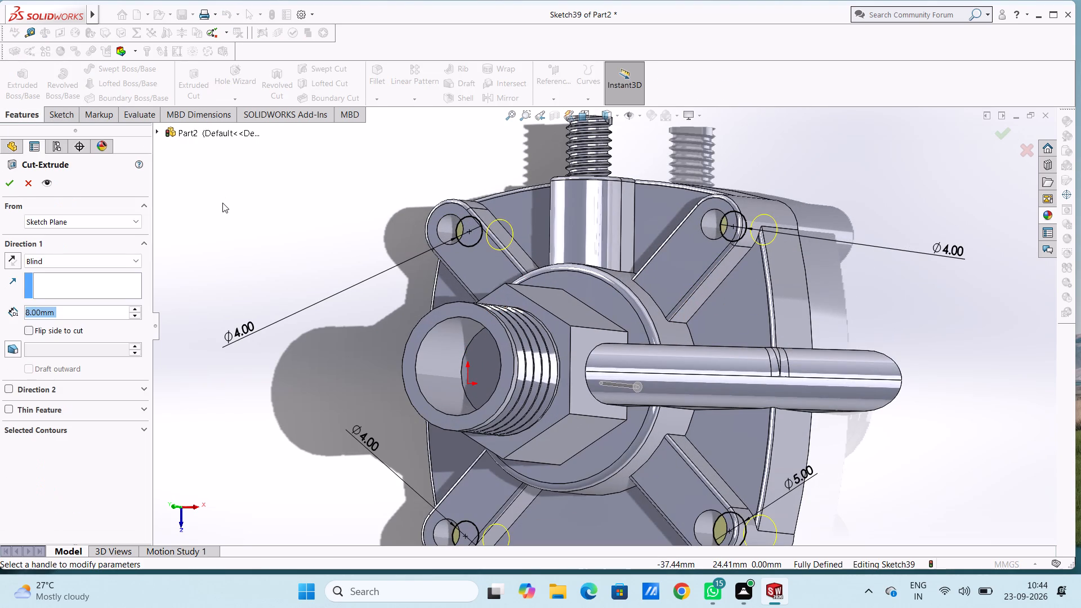
{"action": "type", "text": "30"}
{"action": "key", "text": "Return"}
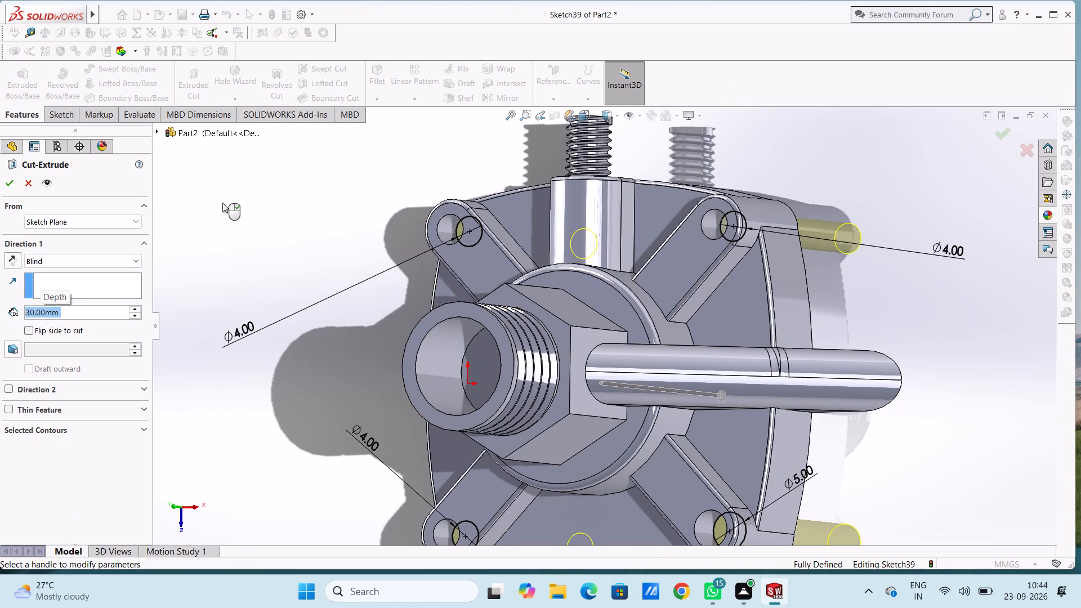
{"action": "left_click", "coordinate": [13, 184]}
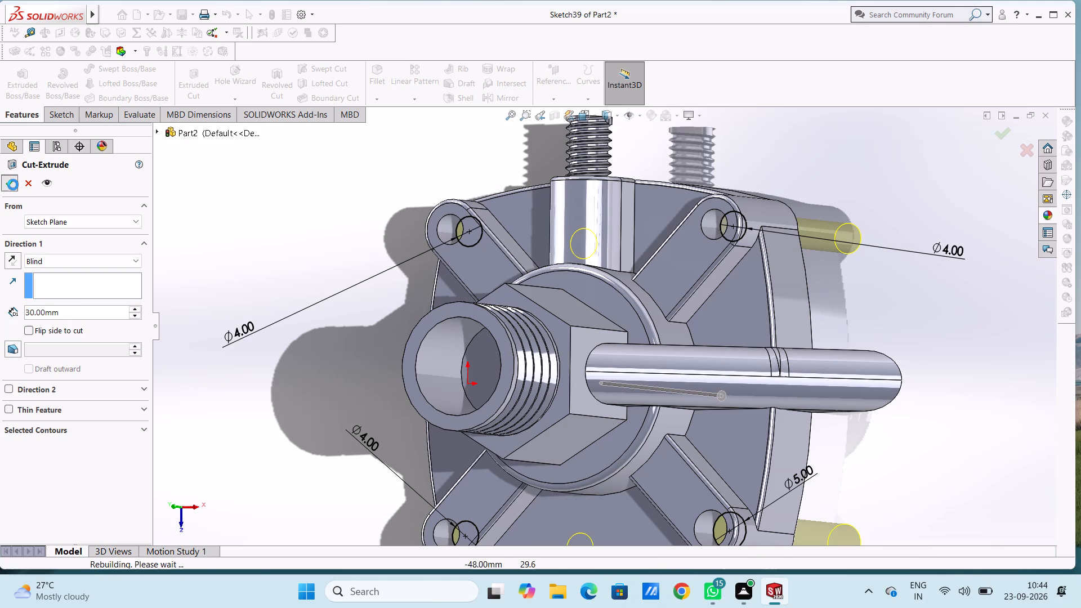
{"action": "left_click", "coordinate": [250, 225]}
{"action": "middle_click_drag", "start_coordinate": [280, 231], "coordinate": [287, 235]}
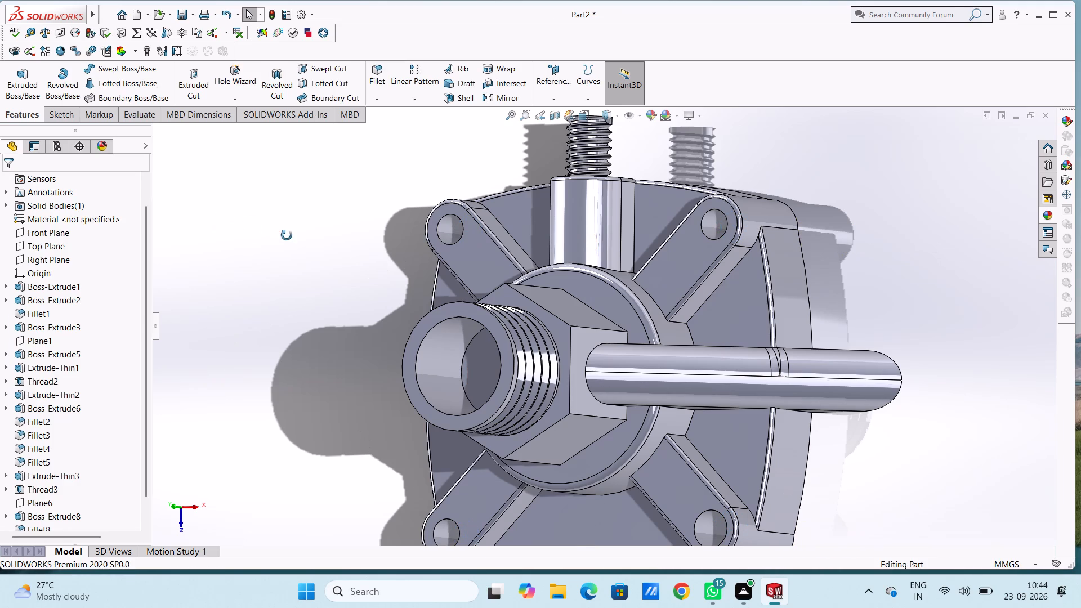
{"action": "middle_click_drag", "start_coordinate": [287, 235], "coordinate": [312, 251]}
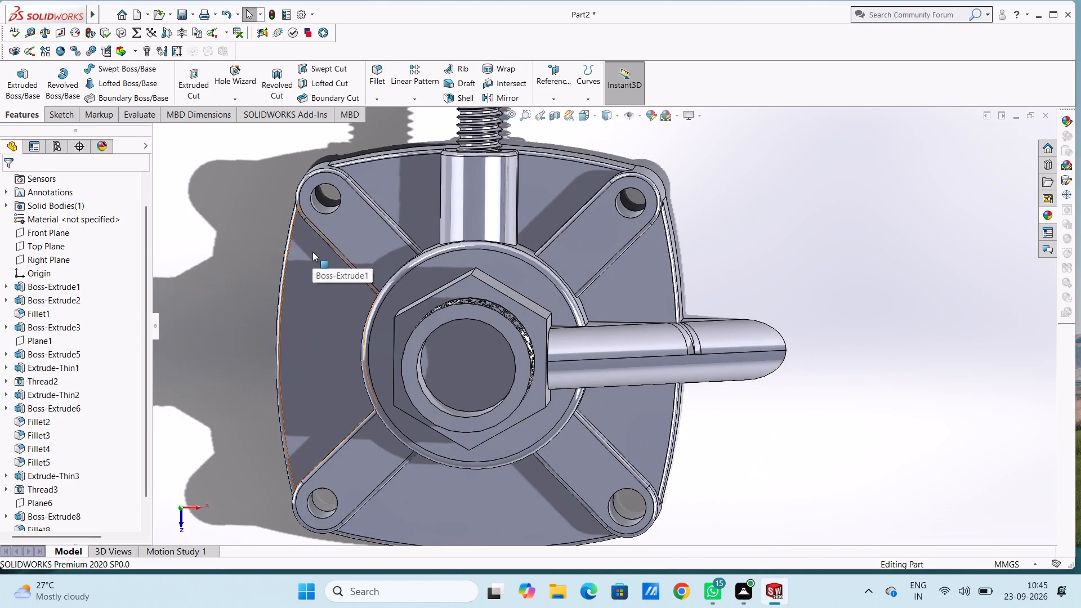
{"action": "key", "text": "ctrl+7"}
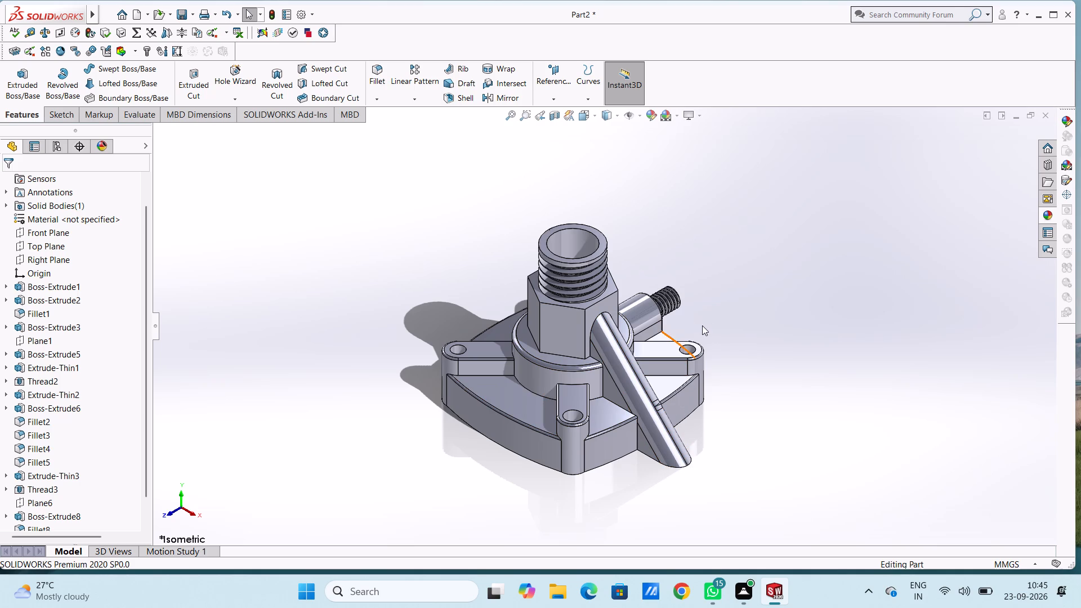
Colour the thread face of the top tube medium grey from the standard colour swatches.
{"action": "key", "text": "Escape"}
{"action": "key", "text": "Escape"}
{"action": "scroll", "coordinate": [622, 256], "scroll_direction": "down", "scroll_amount": 2}
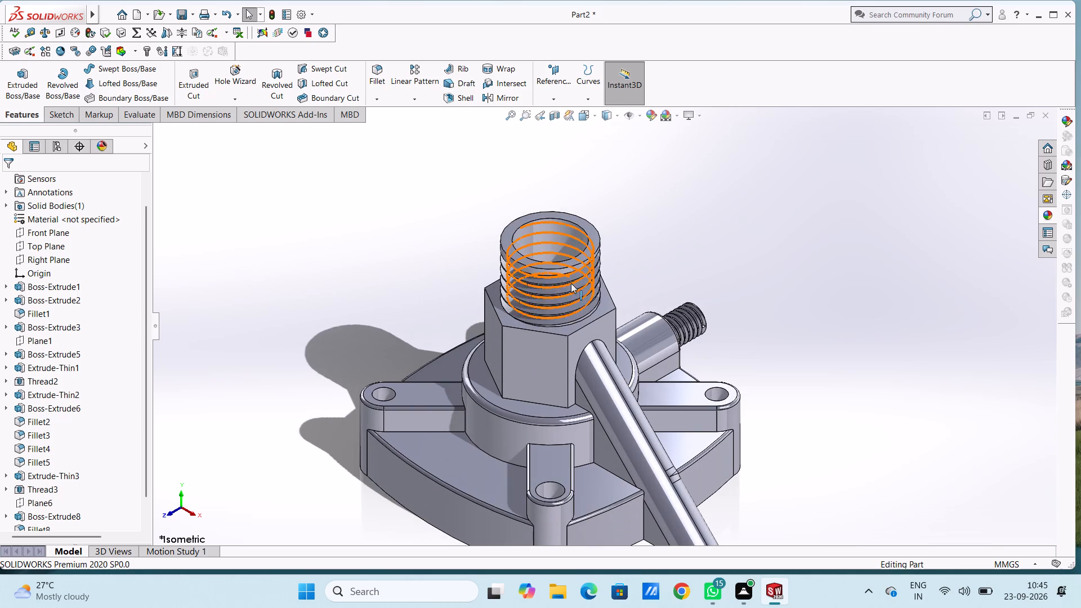
{"action": "left_click", "coordinate": [565, 280]}
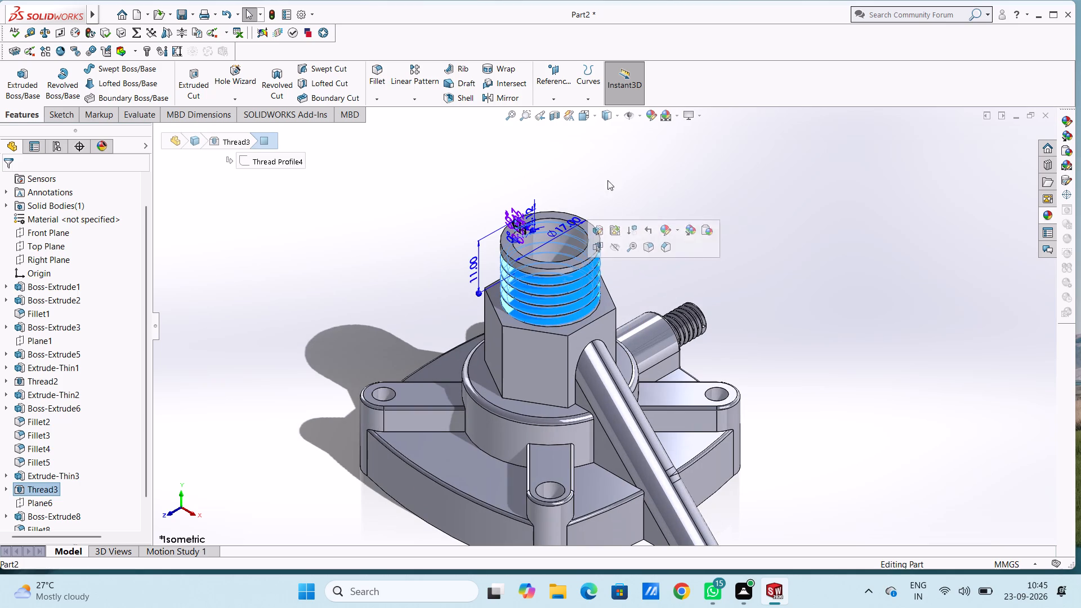
{"action": "left_click", "coordinate": [650, 116]}
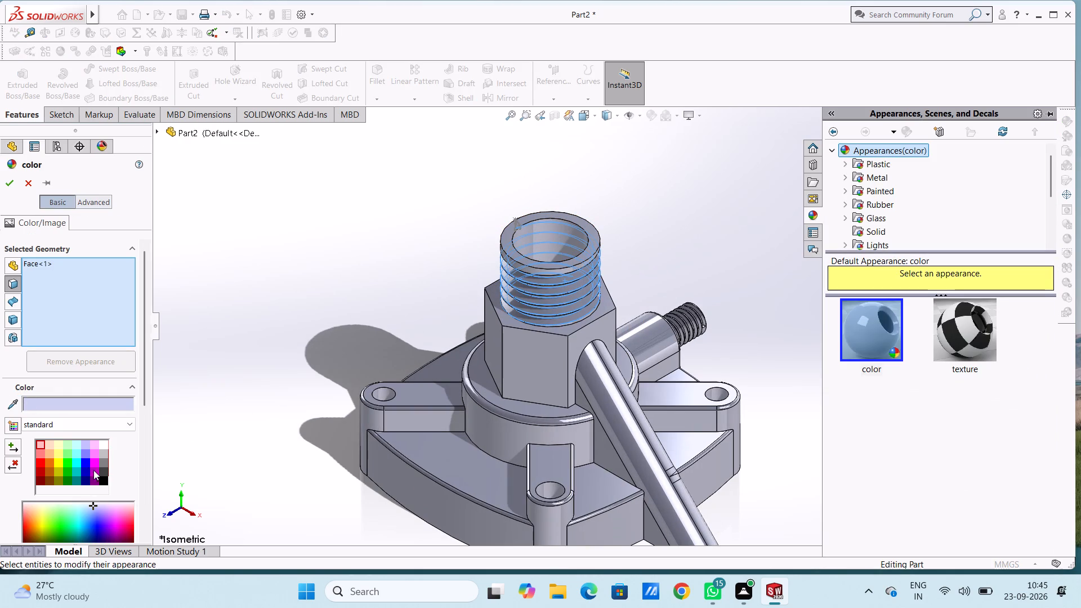
{"action": "left_click", "coordinate": [103, 471]}
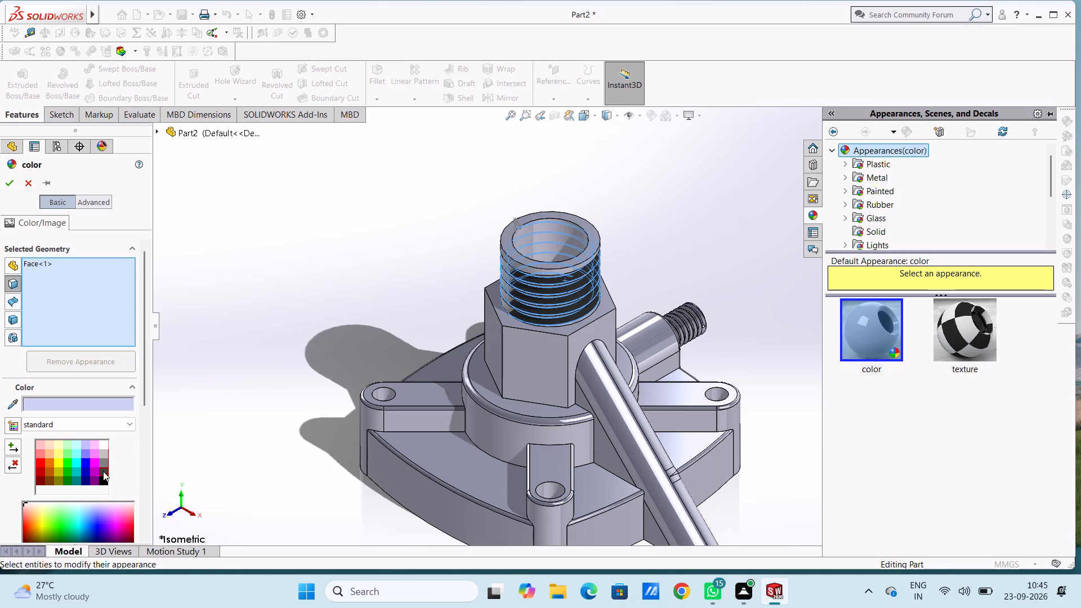
{"action": "left_click", "coordinate": [104, 462]}
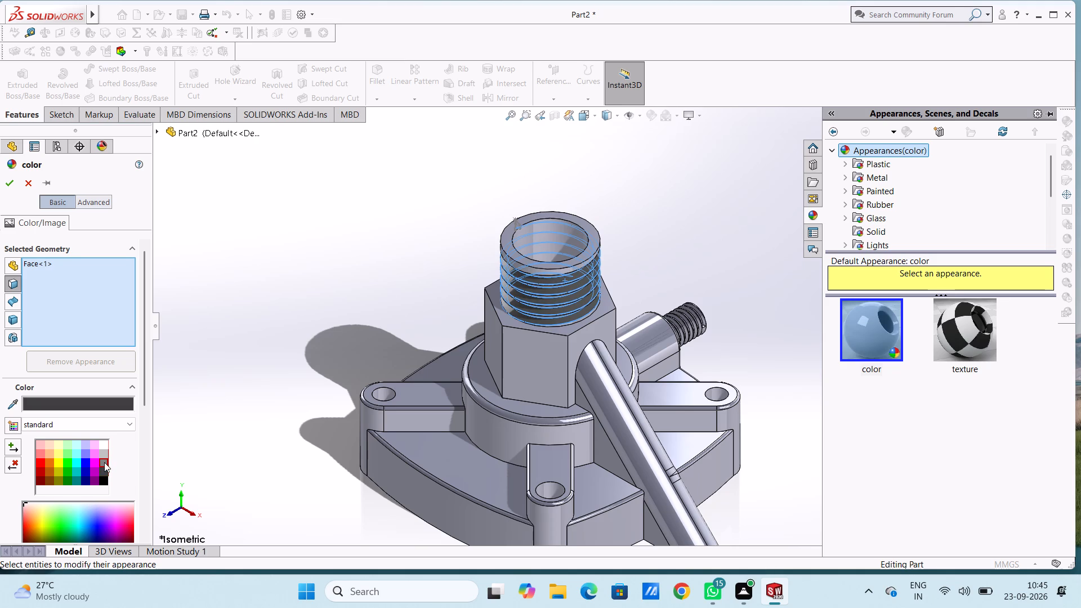
{"action": "left_click", "coordinate": [104, 477]}
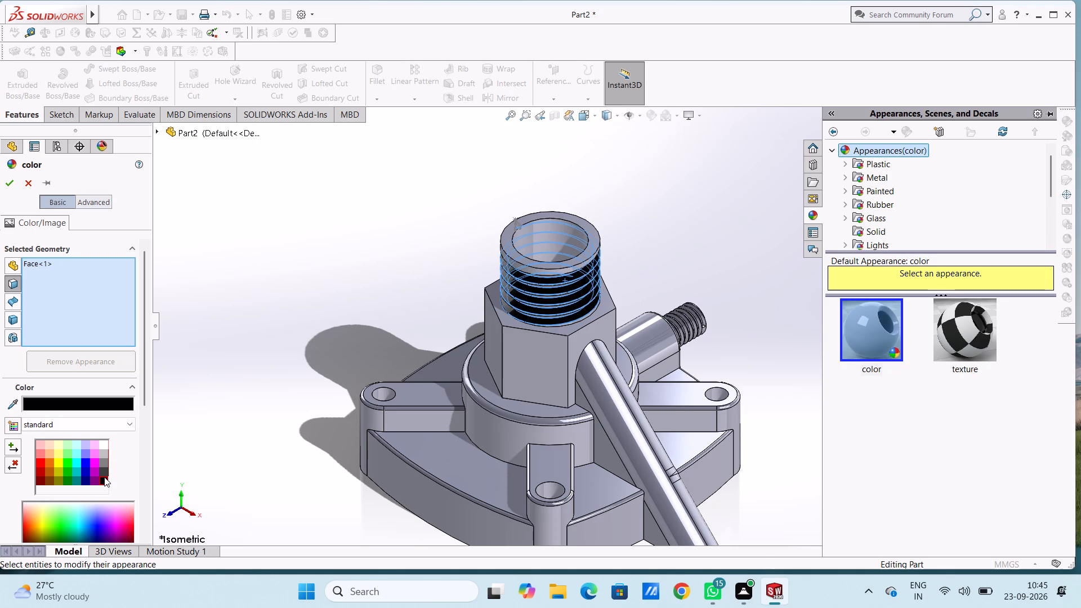
{"action": "left_click", "coordinate": [104, 472]}
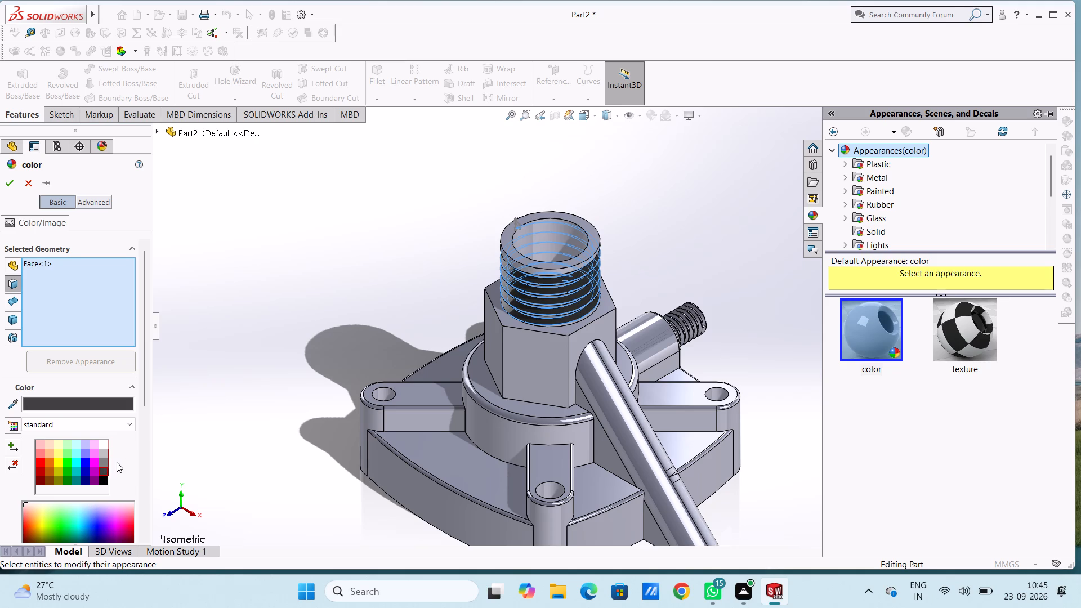
{"action": "left_click", "coordinate": [102, 464]}
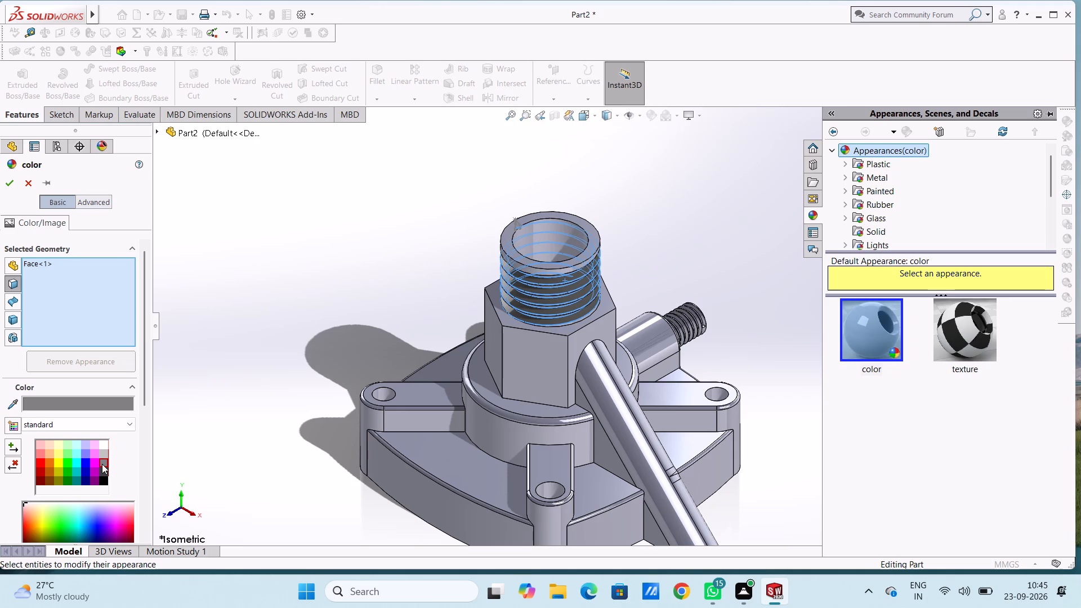
Extend the grey colour to the annular end face of the top tube.
{"action": "scroll", "coordinate": [561, 265], "scroll_direction": "down", "scroll_amount": 5}
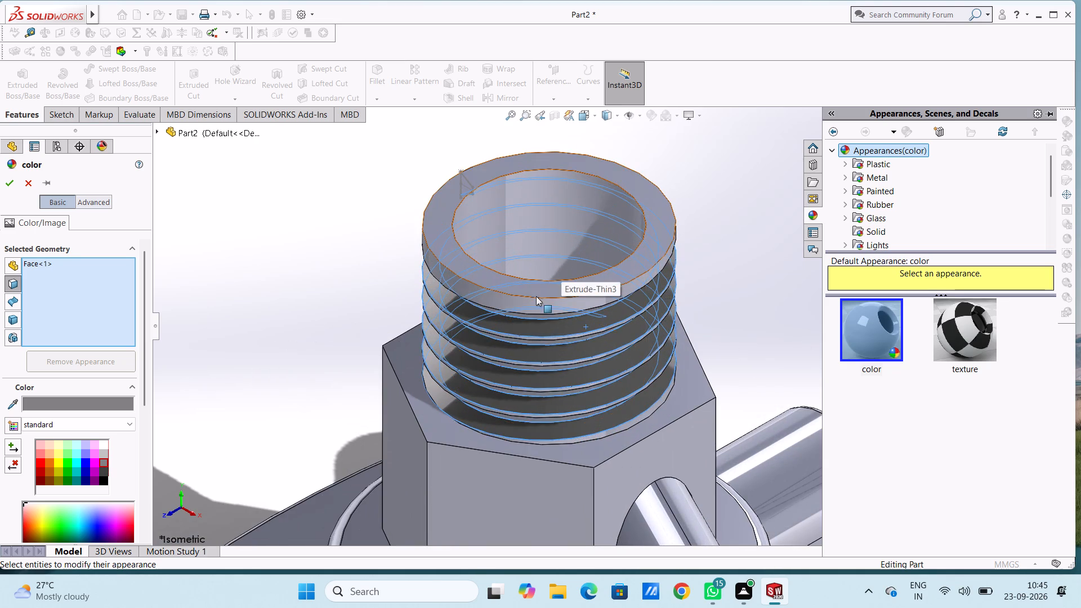
{"action": "left_click", "coordinate": [529, 307]}
{"action": "left_click", "coordinate": [530, 292]}
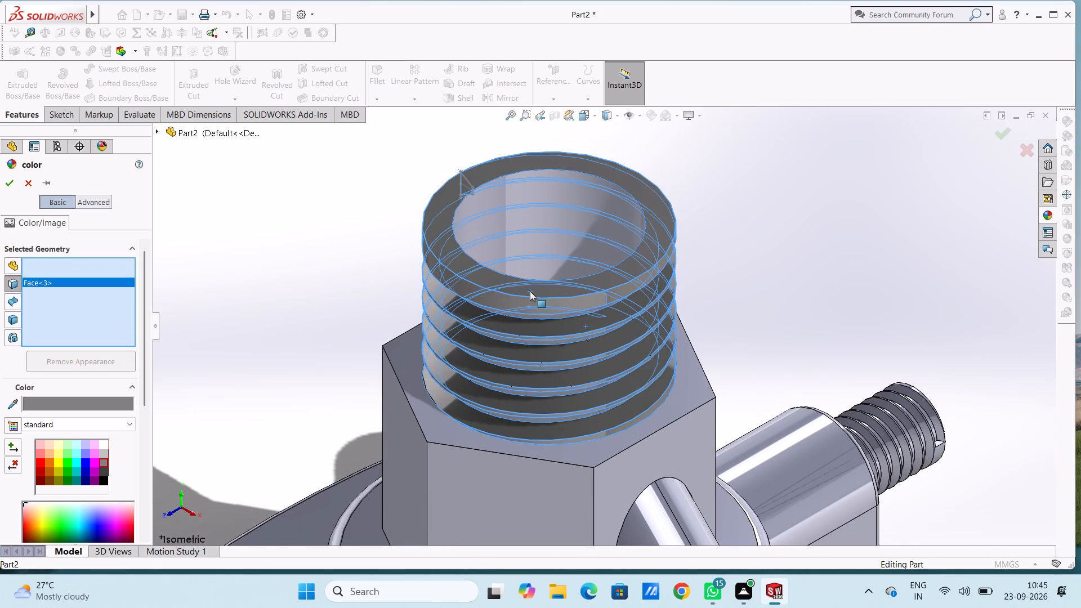
{"action": "left_click", "coordinate": [551, 366]}
{"action": "scroll", "coordinate": [551, 366], "scroll_direction": "up", "scroll_amount": 4}
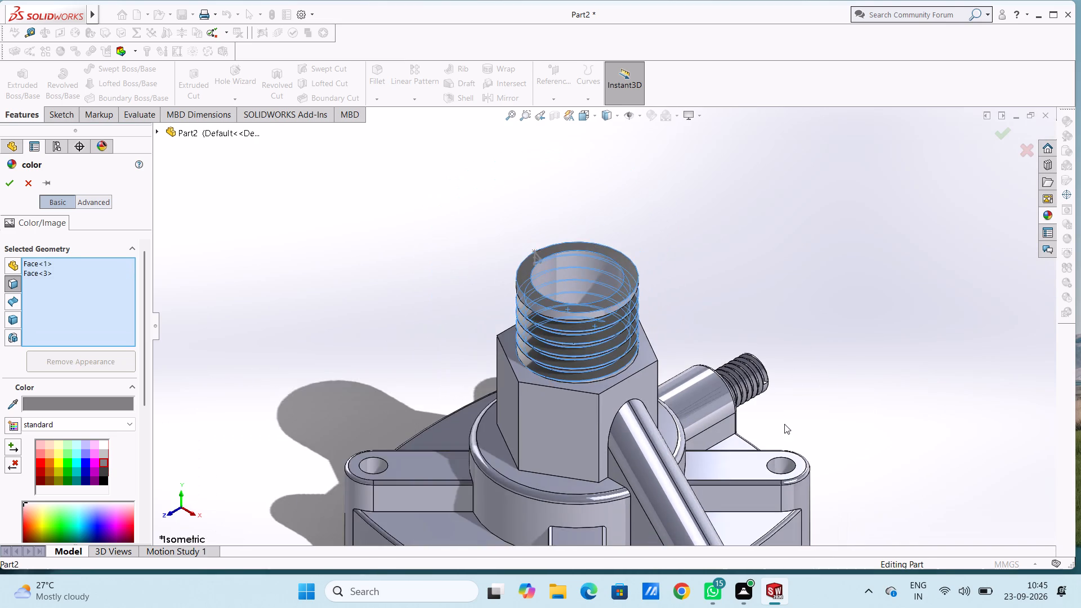
Include the side tube's thread and end faces in the grey colour selection and apply the appearance.
{"action": "scroll", "coordinate": [778, 417], "scroll_direction": "down", "scroll_amount": 4}
{"action": "left_click", "coordinate": [684, 310]}
{"action": "middle_click_drag", "start_coordinate": [745, 301], "coordinate": [695, 376]}
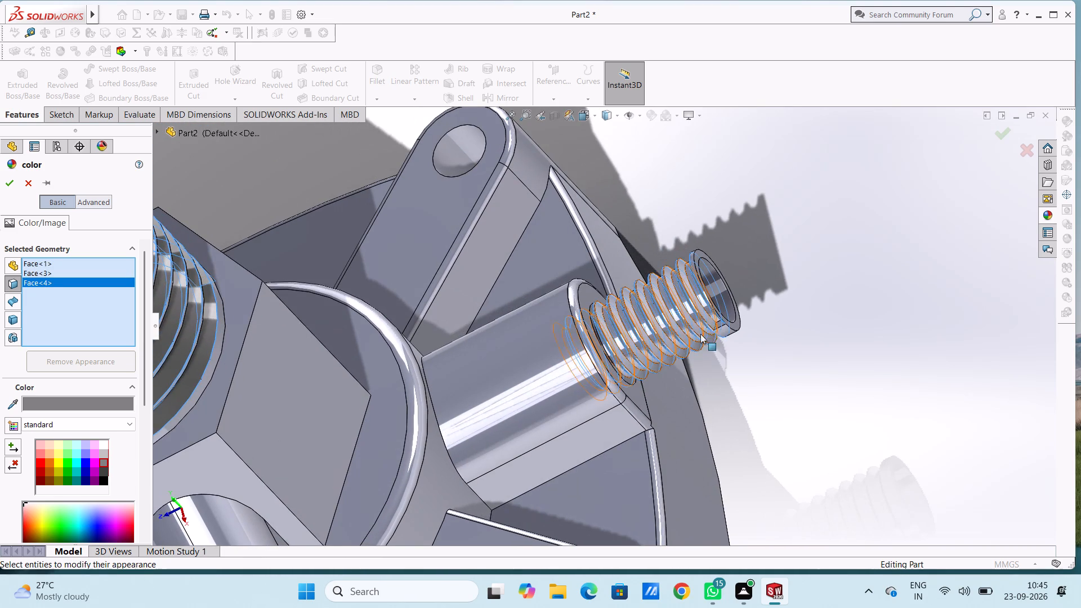
{"action": "left_click", "coordinate": [707, 315]}
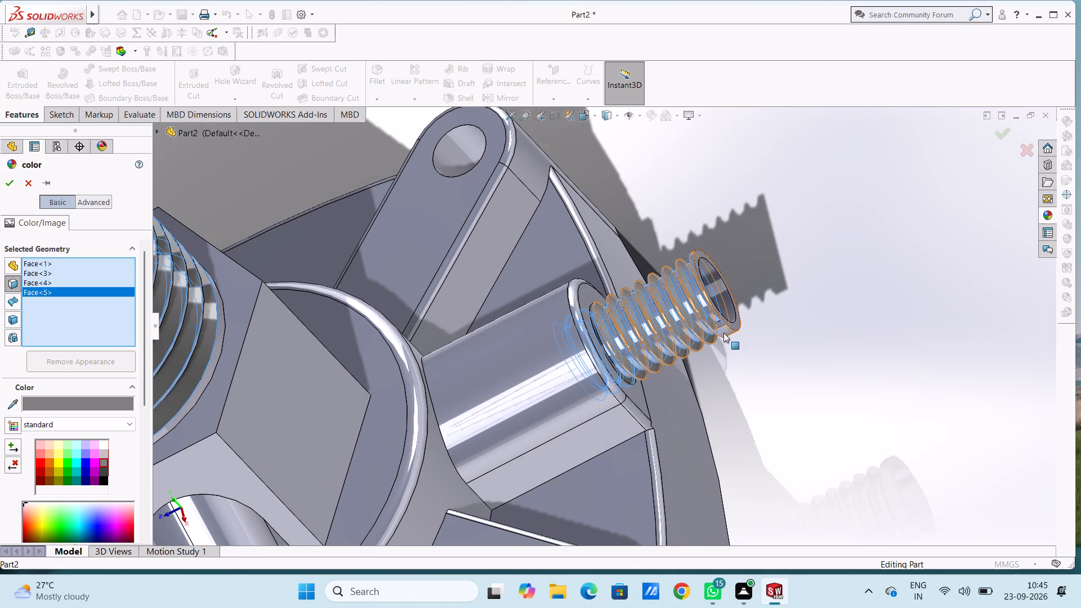
{"action": "left_click", "coordinate": [723, 333]}
{"action": "middle_click_drag", "start_coordinate": [821, 283], "coordinate": [817, 287]}
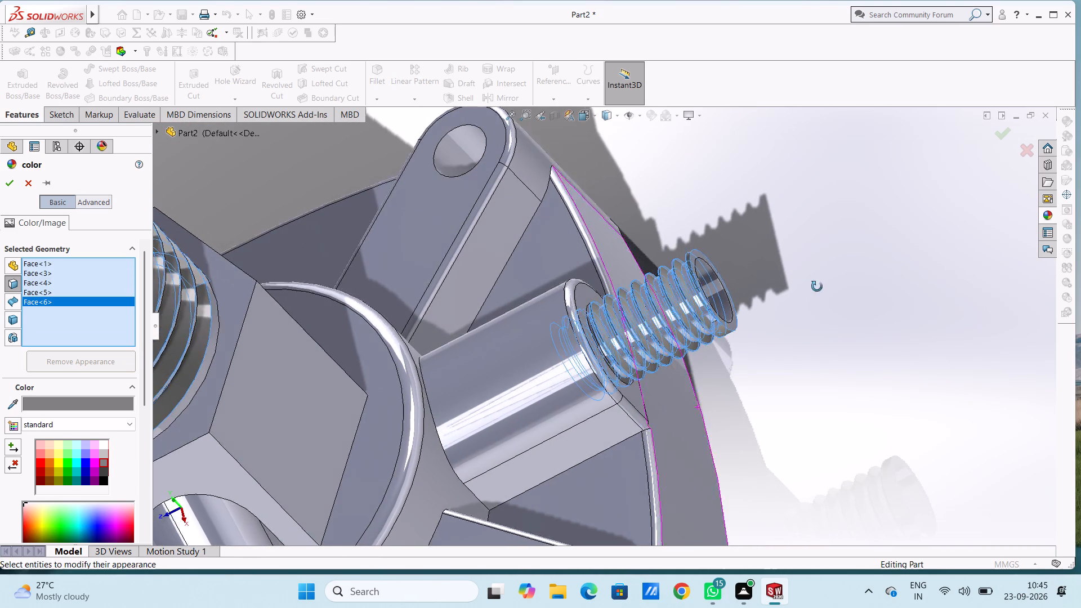
{"action": "middle_click_drag", "start_coordinate": [817, 287], "coordinate": [797, 311]}
{"action": "left_click", "coordinate": [666, 355]}
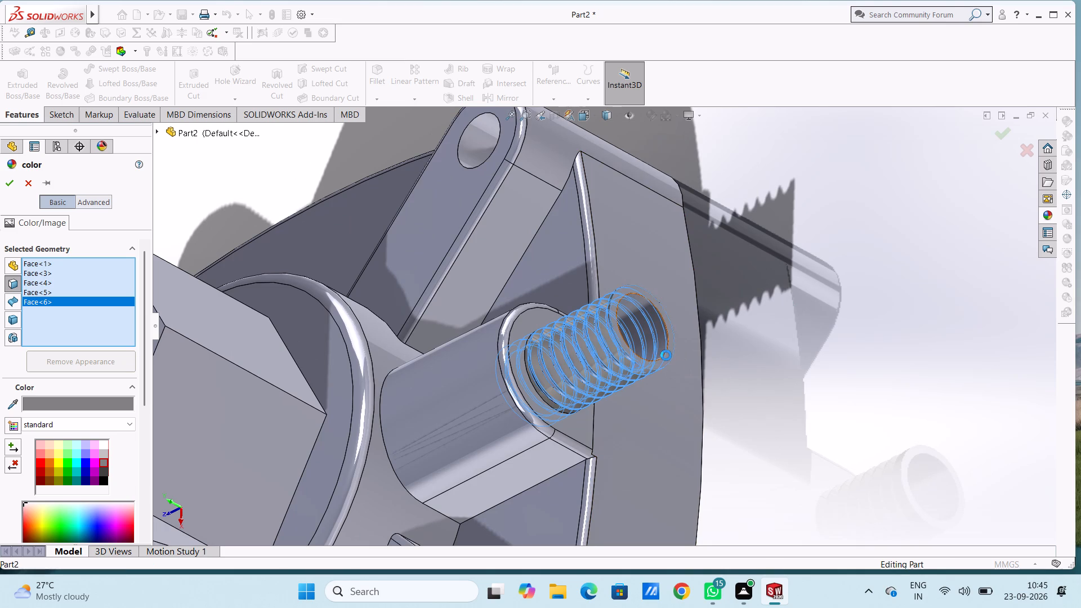
{"action": "scroll", "coordinate": [666, 355], "scroll_direction": "up", "scroll_amount": 5}
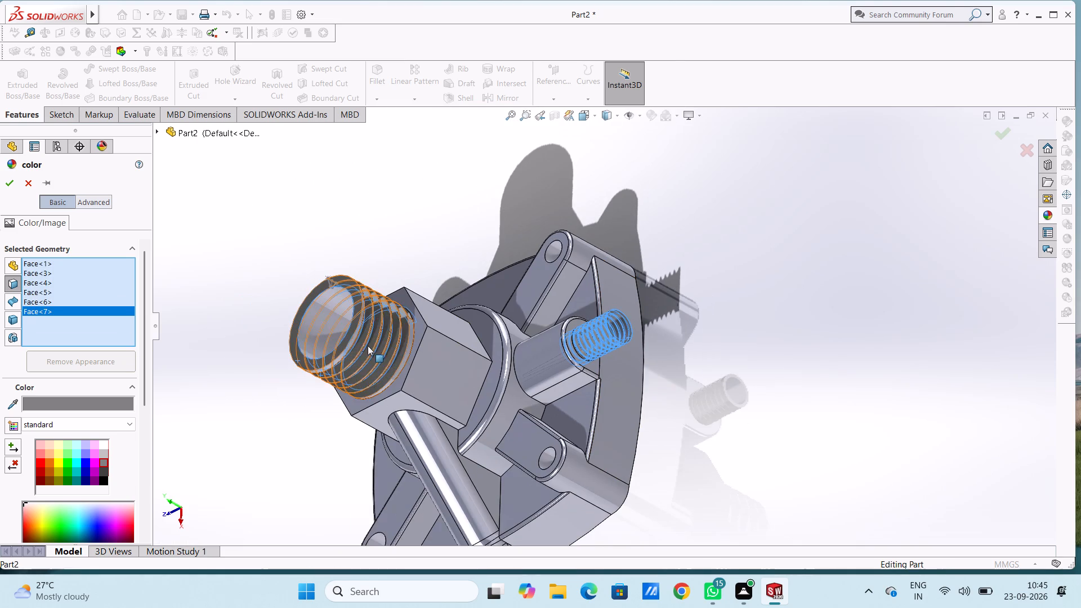
{"action": "left_click", "coordinate": [8, 181]}
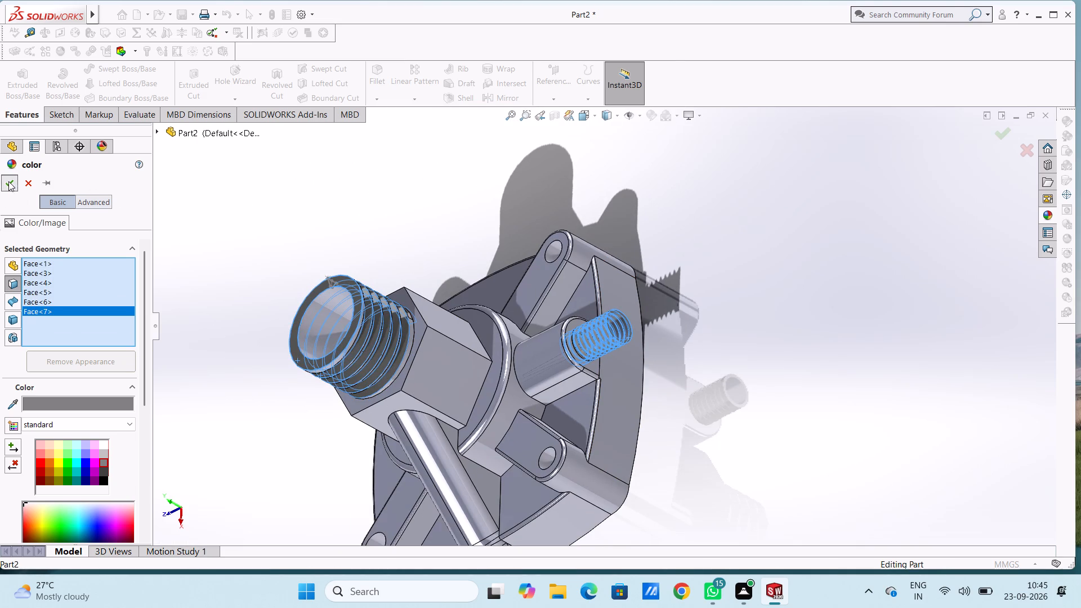
Apply the same medium grey colour to the top tube's outer cylindrical face between the thread grooves.
{"action": "middle_click_drag", "start_coordinate": [277, 242], "coordinate": [302, 189]}
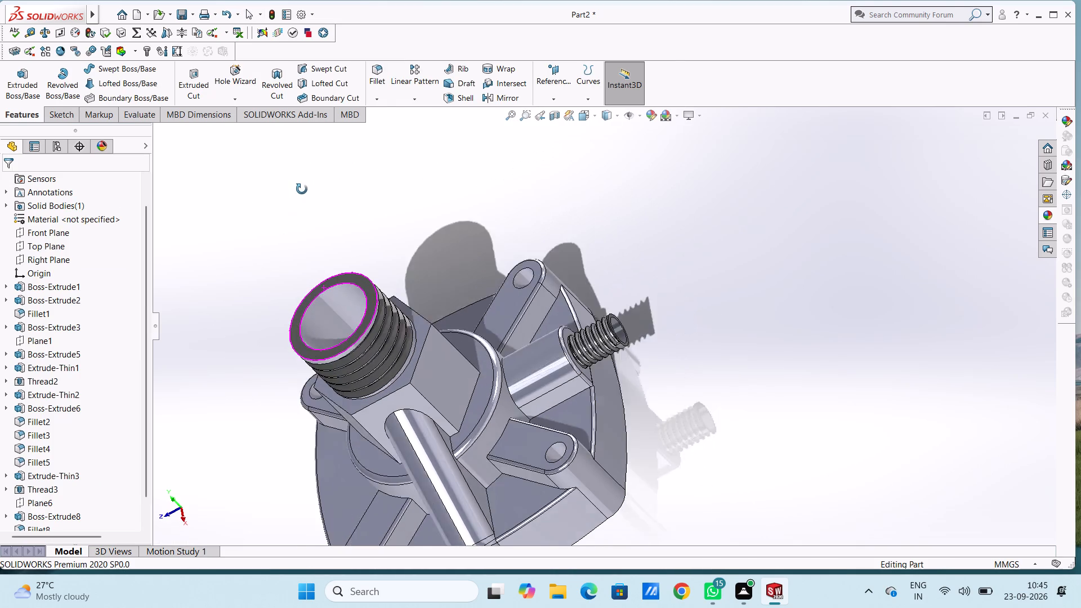
{"action": "middle_click_drag", "start_coordinate": [302, 189], "coordinate": [302, 181]}
{"action": "middle_click_drag", "start_coordinate": [259, 346], "coordinate": [273, 269]}
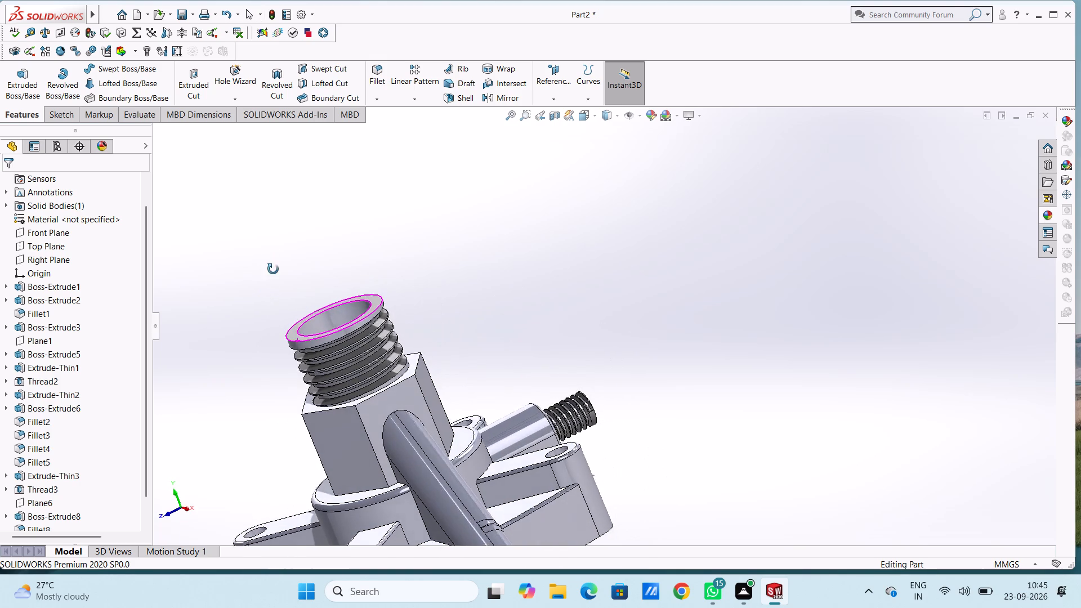
{"action": "middle_click_drag", "start_coordinate": [273, 269], "coordinate": [260, 248]}
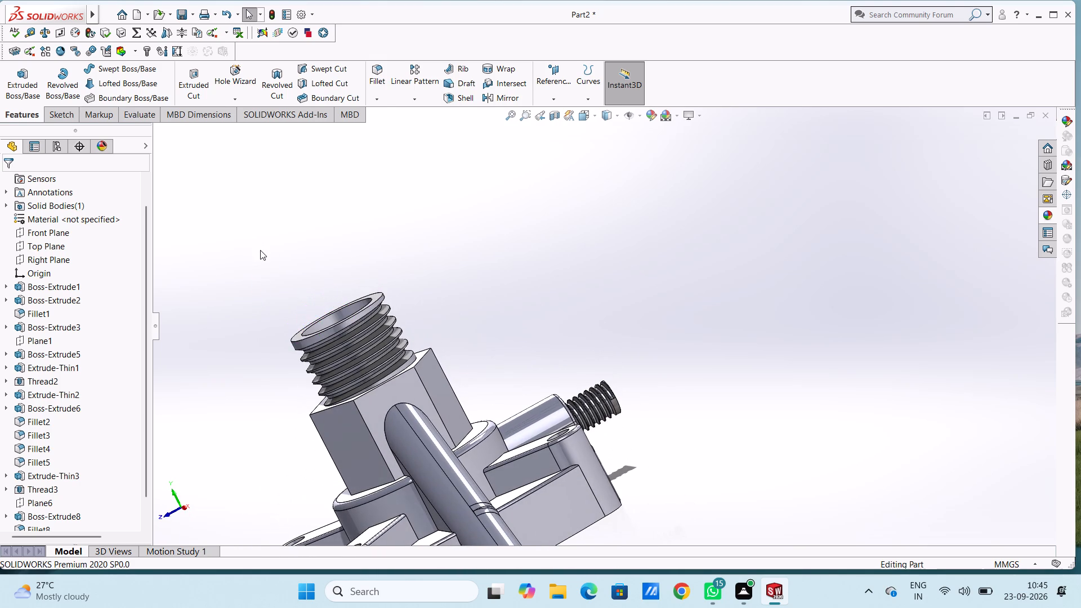
{"action": "middle_click_drag", "start_coordinate": [319, 283], "coordinate": [324, 289]}
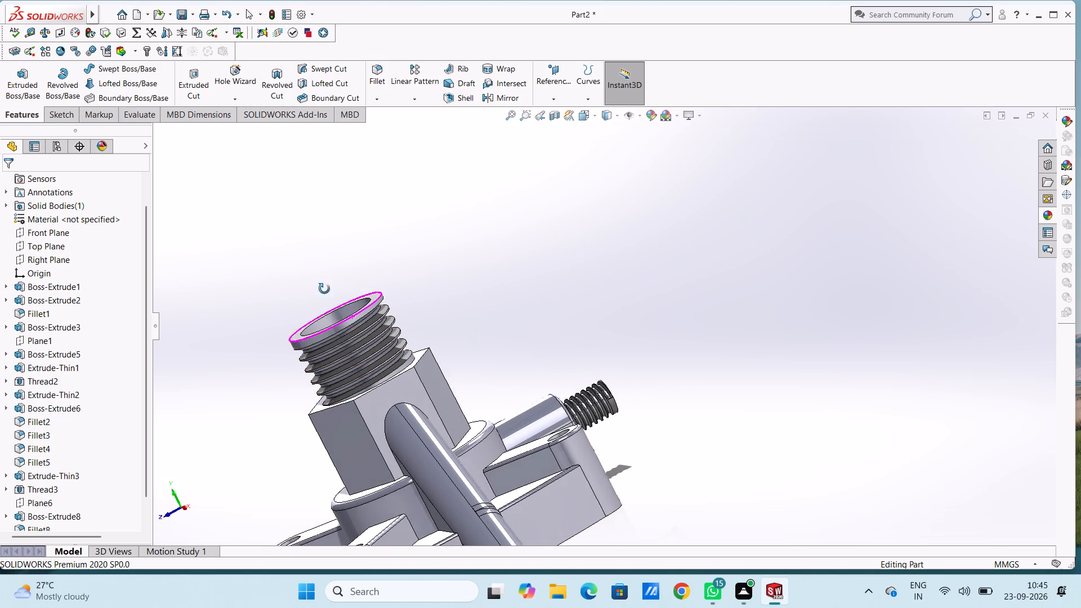
{"action": "middle_click_drag", "start_coordinate": [324, 289], "coordinate": [340, 280]}
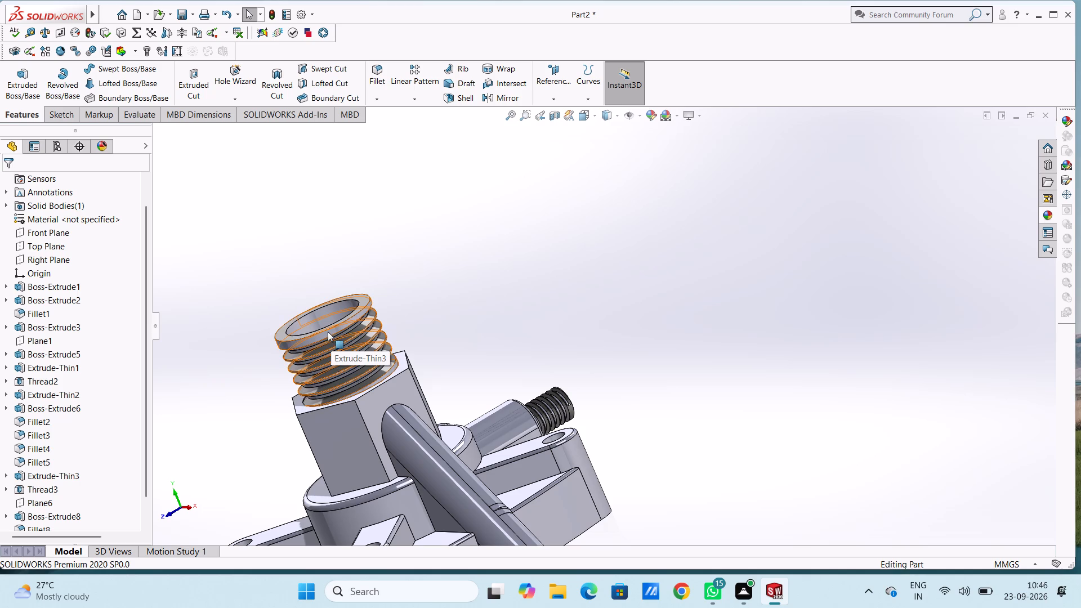
{"action": "left_click", "coordinate": [328, 332]}
{"action": "left_click", "coordinate": [646, 117]}
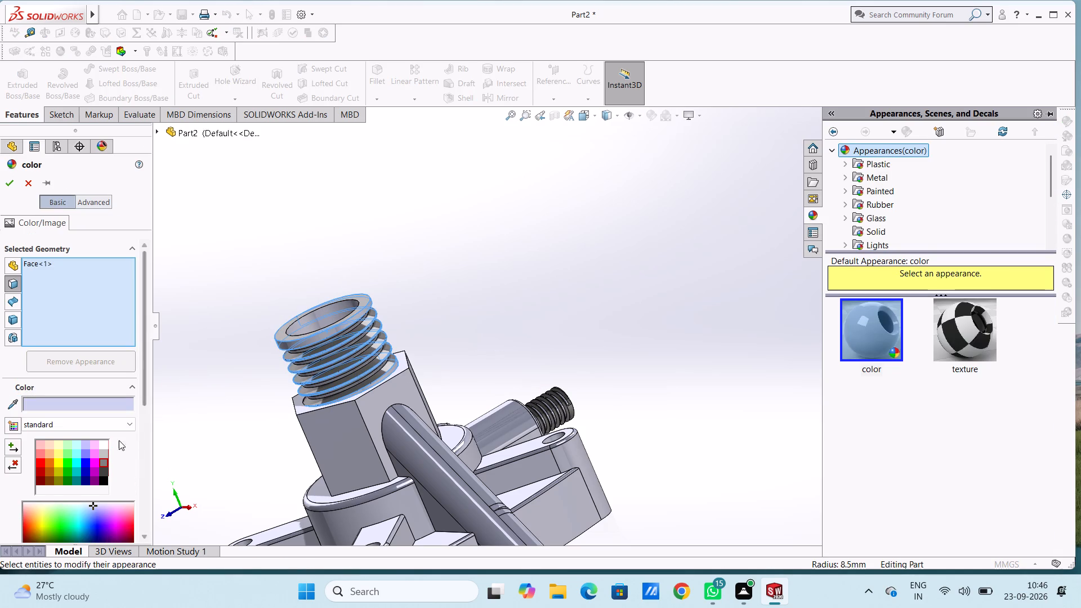
{"action": "left_click", "coordinate": [104, 460]}
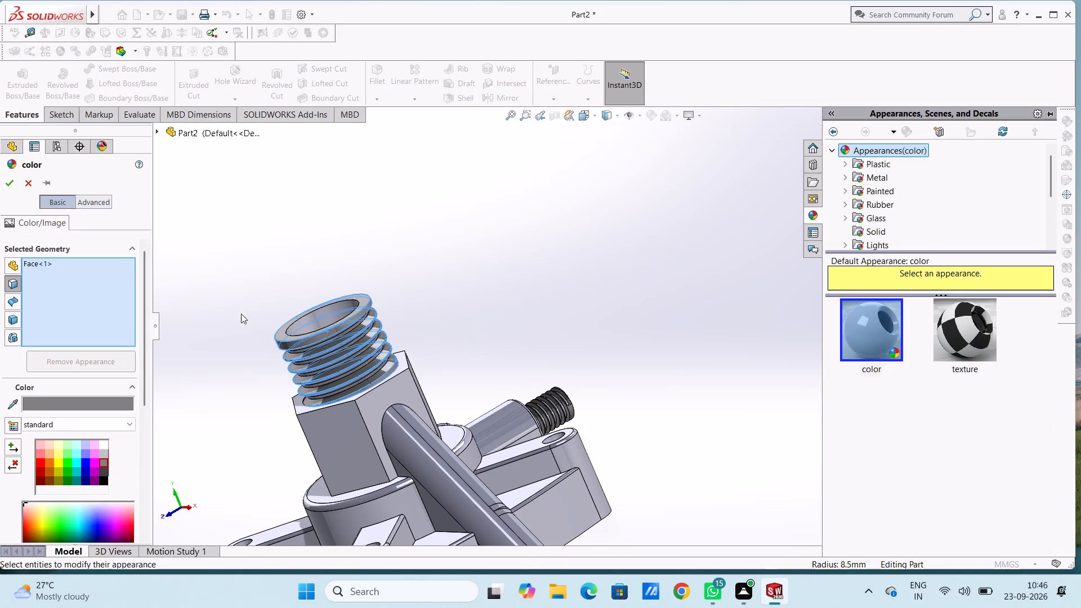
{"action": "left_click", "coordinate": [11, 191]}
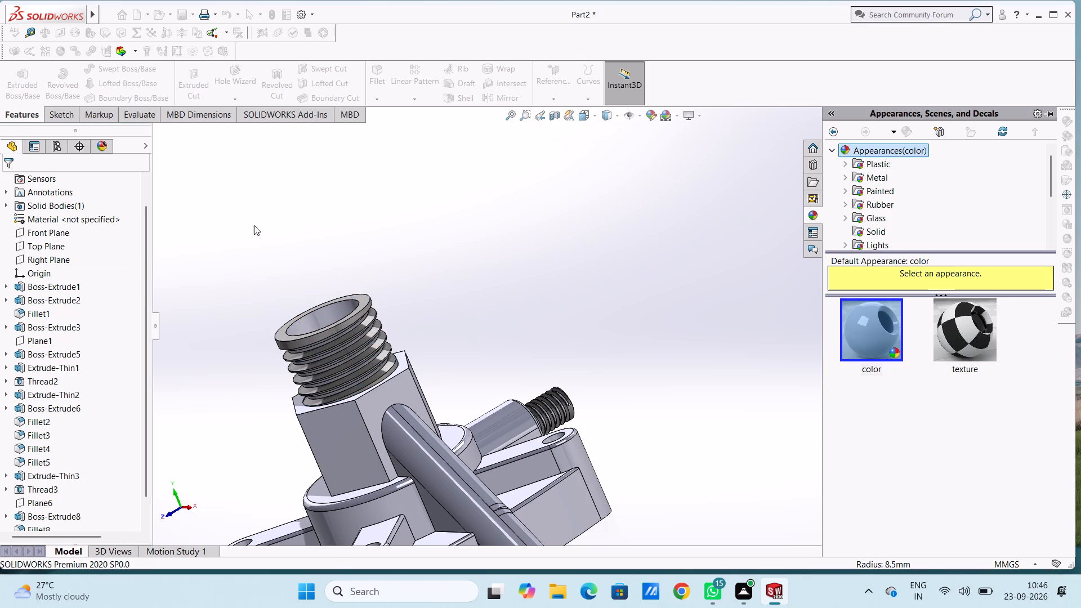
Examine the coloured threads and the rest of the part from all around, including the underside.
{"action": "middle_click_drag", "start_coordinate": [257, 226], "coordinate": [397, 336]}
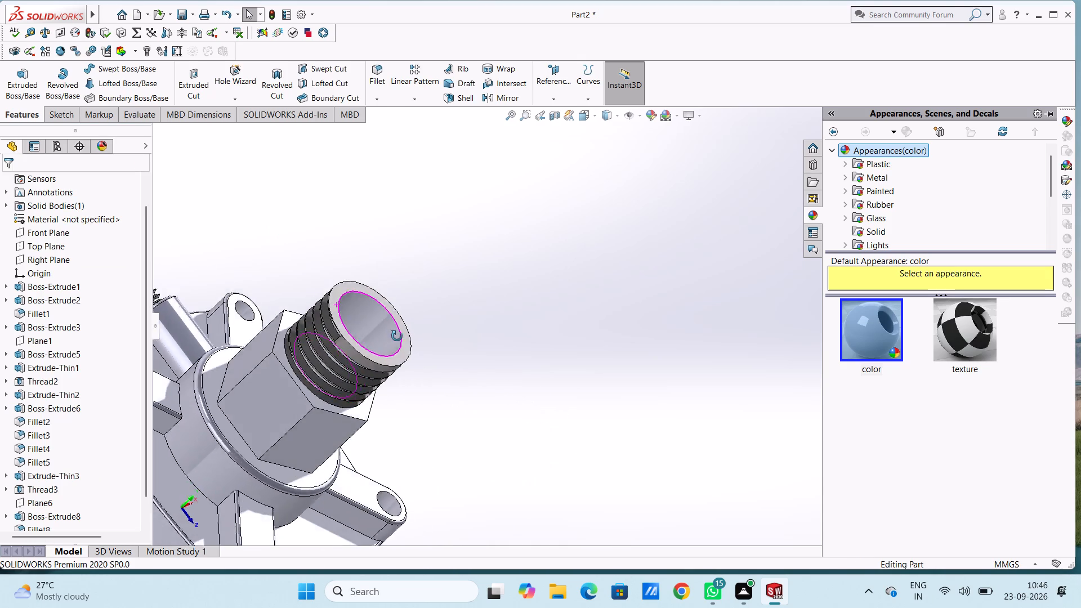
{"action": "middle_click_drag", "start_coordinate": [397, 336], "coordinate": [305, 357]}
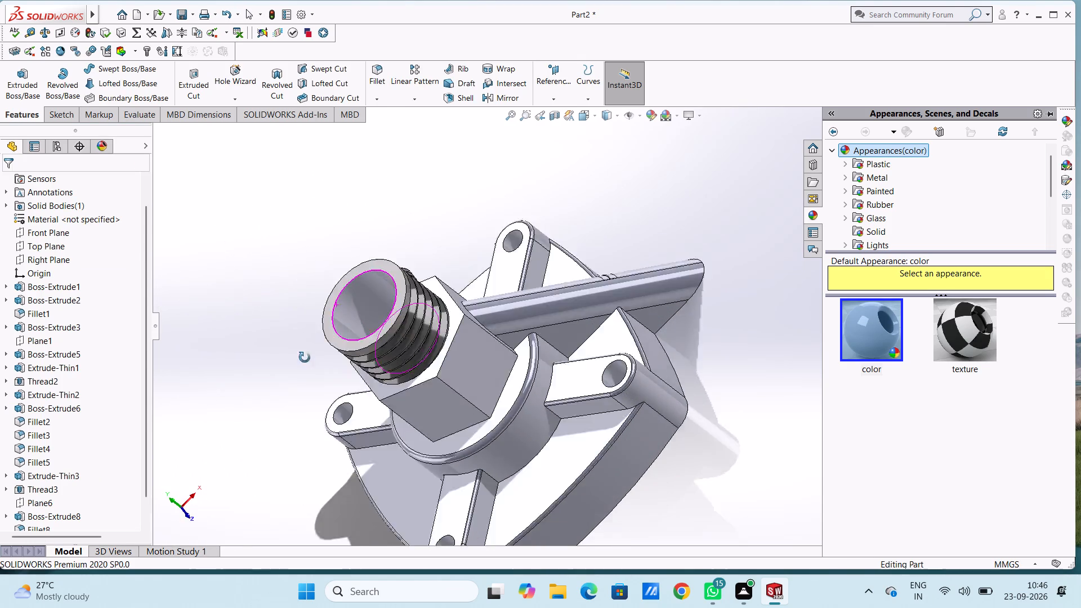
{"action": "middle_click_drag", "start_coordinate": [305, 357], "coordinate": [396, 433]}
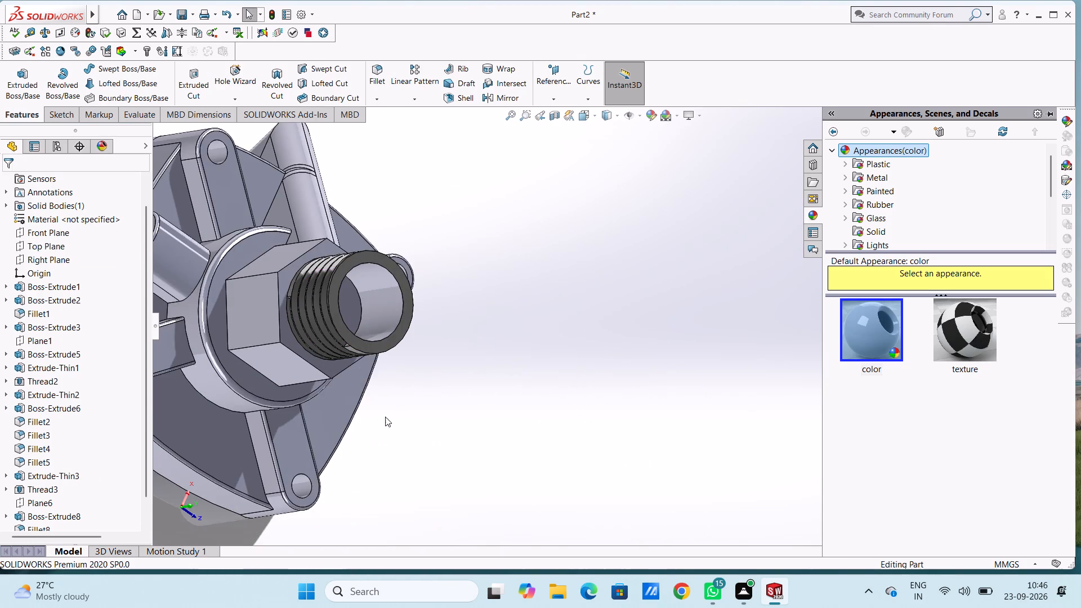
{"action": "scroll", "coordinate": [374, 391], "scroll_direction": "up", "scroll_amount": 4}
{"action": "middle_click_drag", "start_coordinate": [327, 319], "coordinate": [423, 388]}
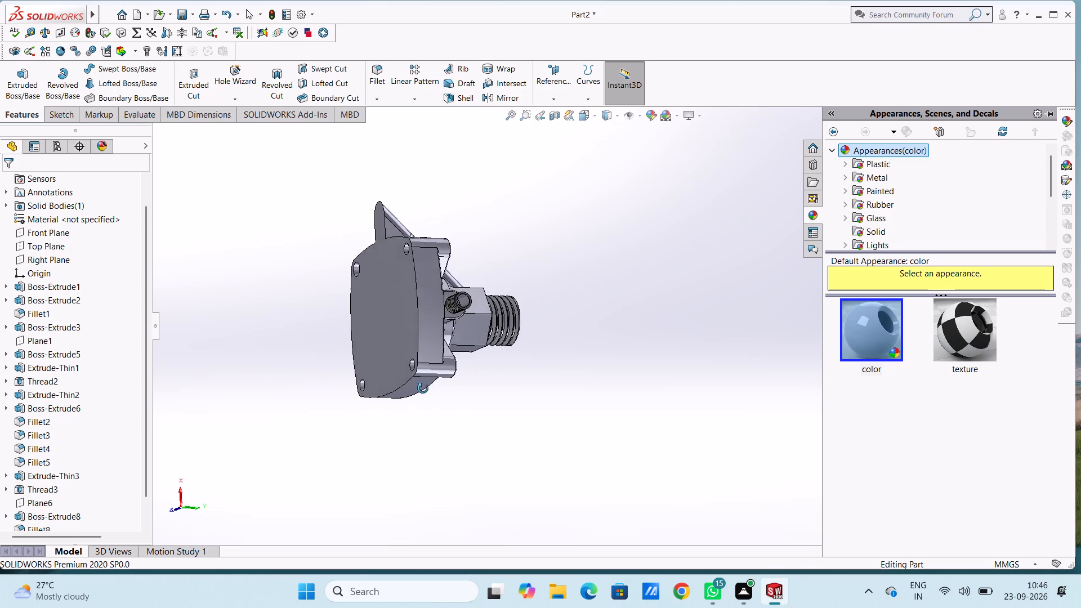
{"action": "middle_click_drag", "start_coordinate": [423, 388], "coordinate": [287, 390]}
{"action": "middle_click_drag", "start_coordinate": [286, 390], "coordinate": [310, 342]}
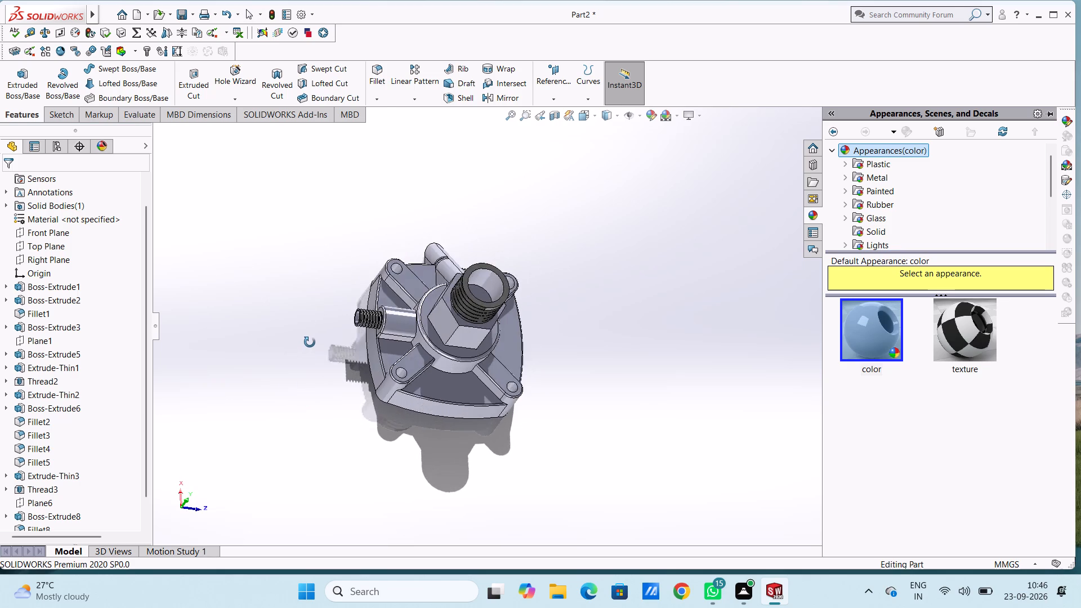
{"action": "middle_click_drag", "start_coordinate": [310, 342], "coordinate": [288, 350]}
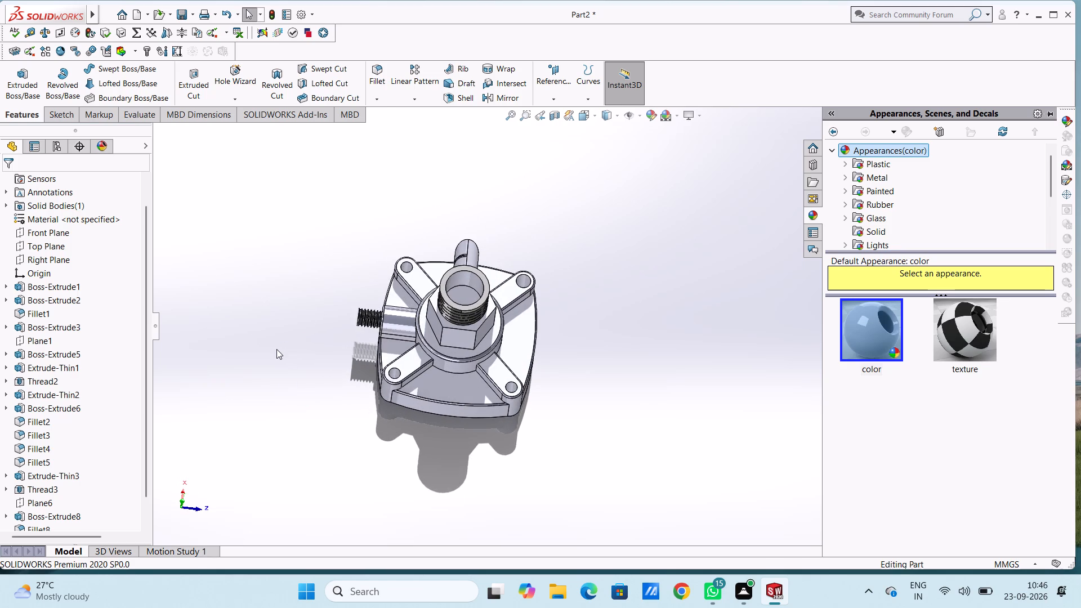
{"action": "key", "text": "Escape"}
{"action": "key", "text": "Escape"}
Change the whole part's body colour to the dark brown standard swatch with RGB 124, 60, 4.
{"action": "left_click", "coordinate": [652, 118]}
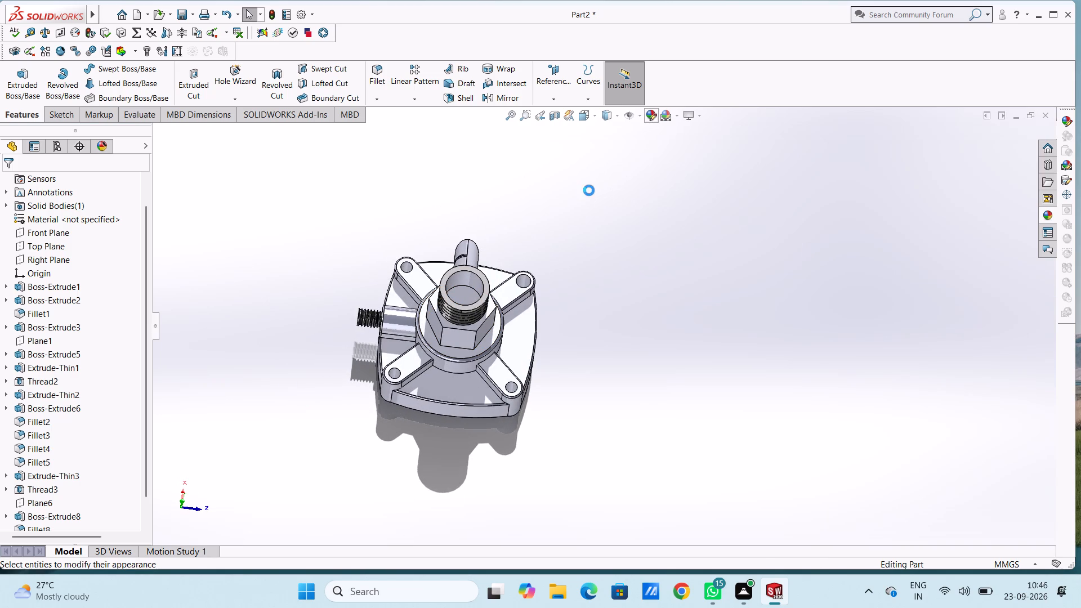
{"action": "scroll", "coordinate": [208, 329], "scroll_direction": "down", "scroll_amount": 4}
{"action": "scroll", "coordinate": [187, 310], "scroll_direction": "up", "scroll_amount": 4}
{"action": "scroll", "coordinate": [52, 440], "scroll_direction": "down", "scroll_amount": 4}
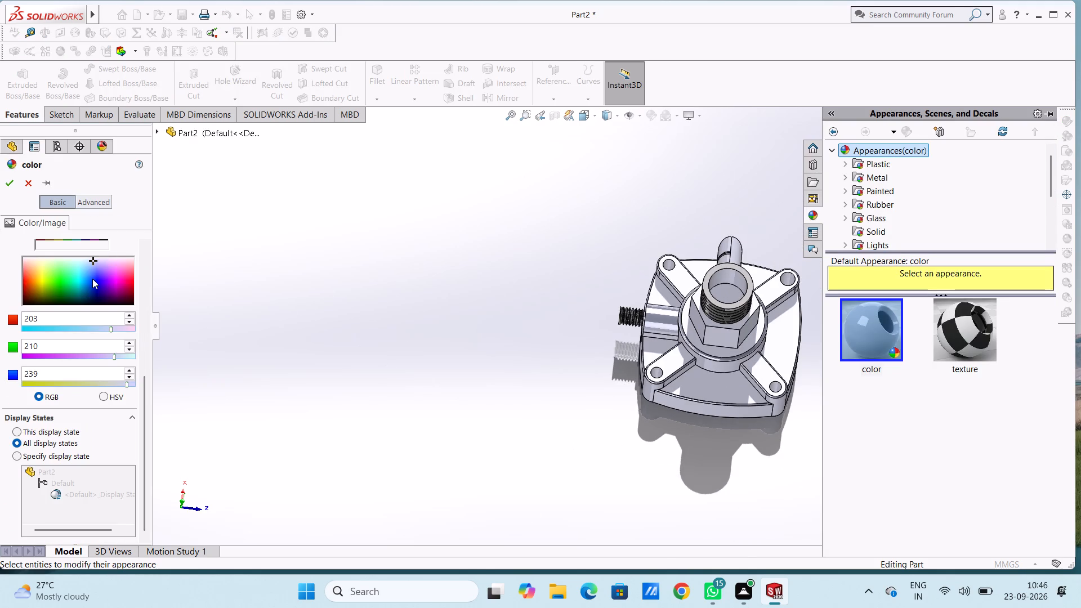
{"action": "scroll", "coordinate": [92, 279], "scroll_direction": "up", "scroll_amount": 2}
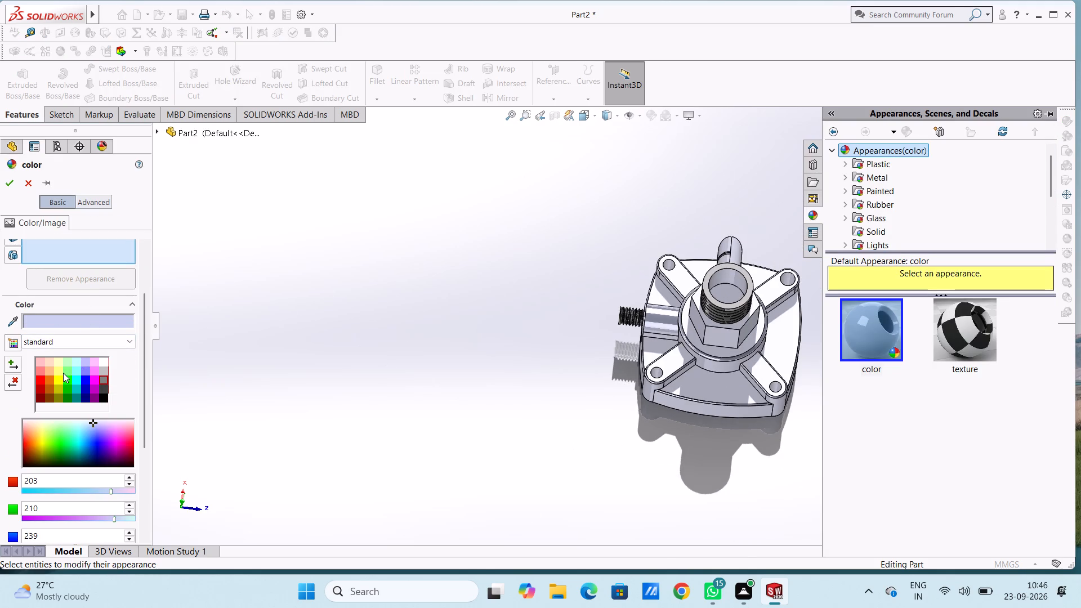
{"action": "left_click", "coordinate": [49, 371]}
{"action": "left_click", "coordinate": [48, 385]}
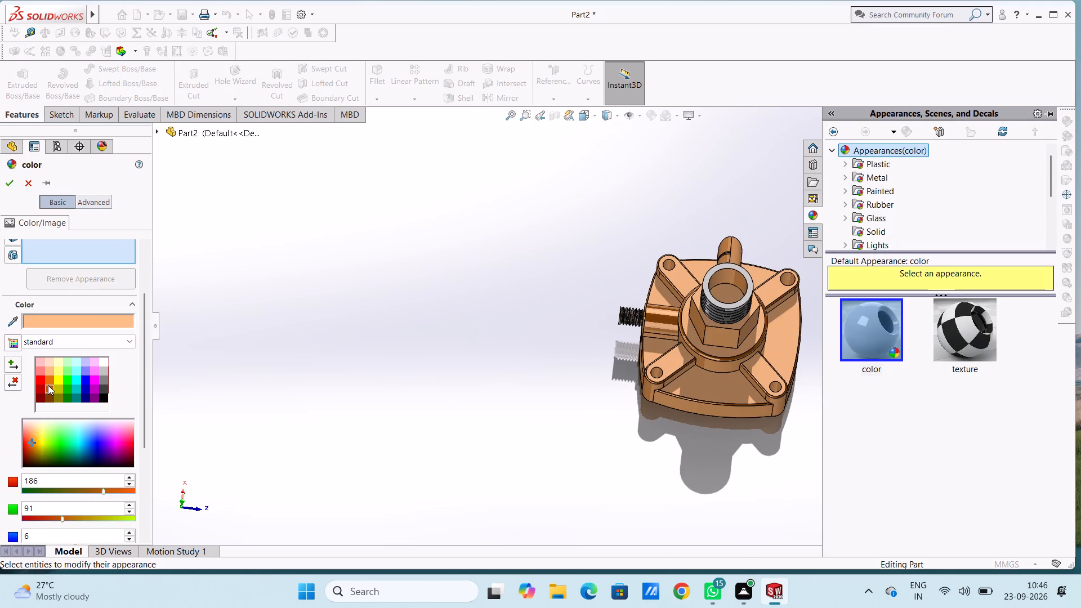
{"action": "left_click", "coordinate": [47, 379]}
{"action": "left_click", "coordinate": [47, 389]}
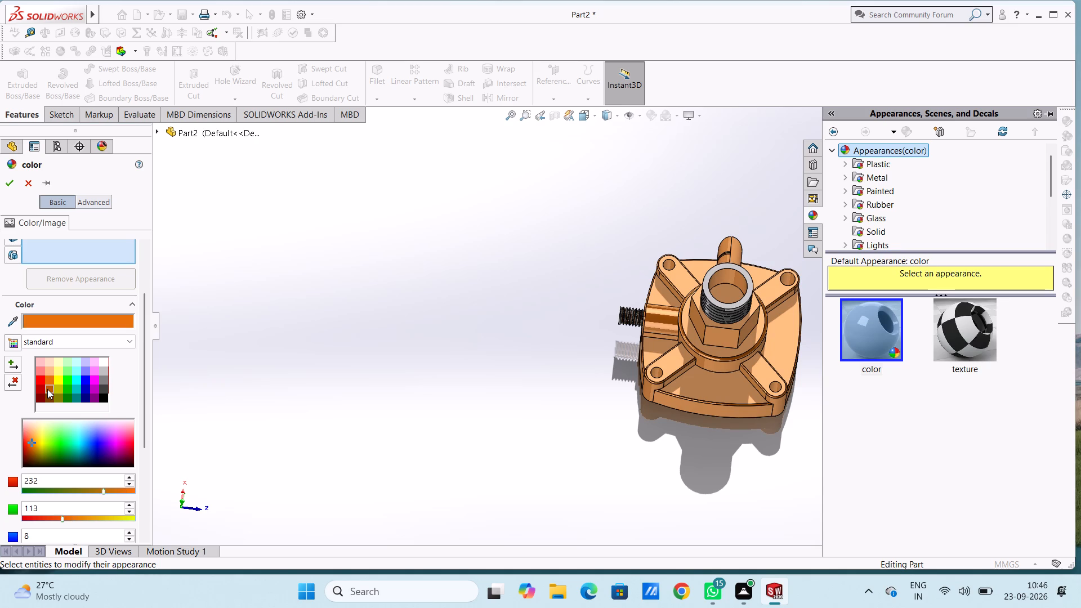
{"action": "left_click", "coordinate": [51, 397]}
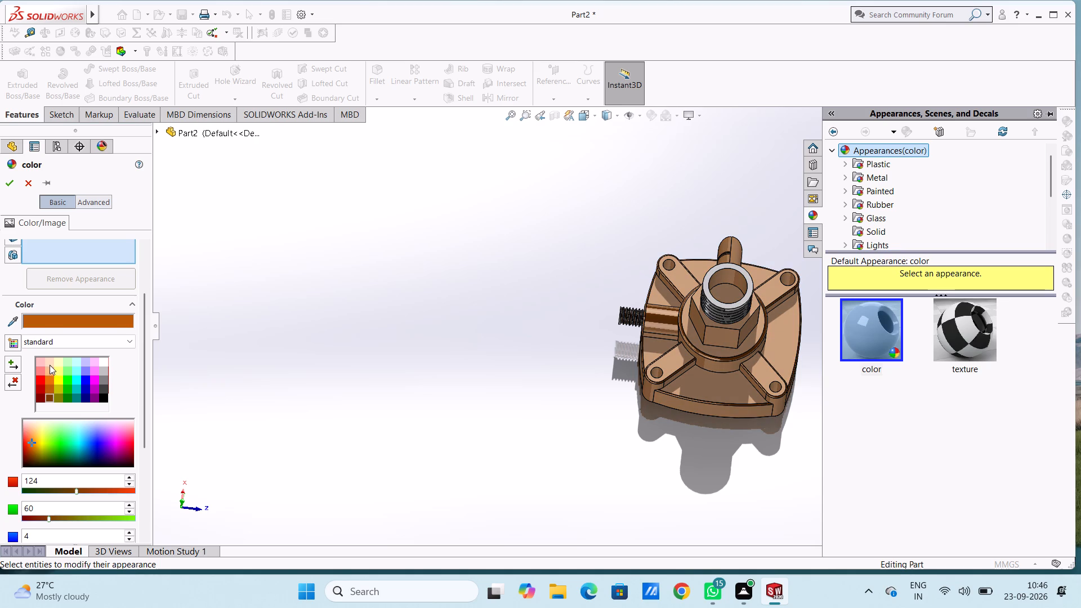
{"action": "left_click", "coordinate": [7, 185]}
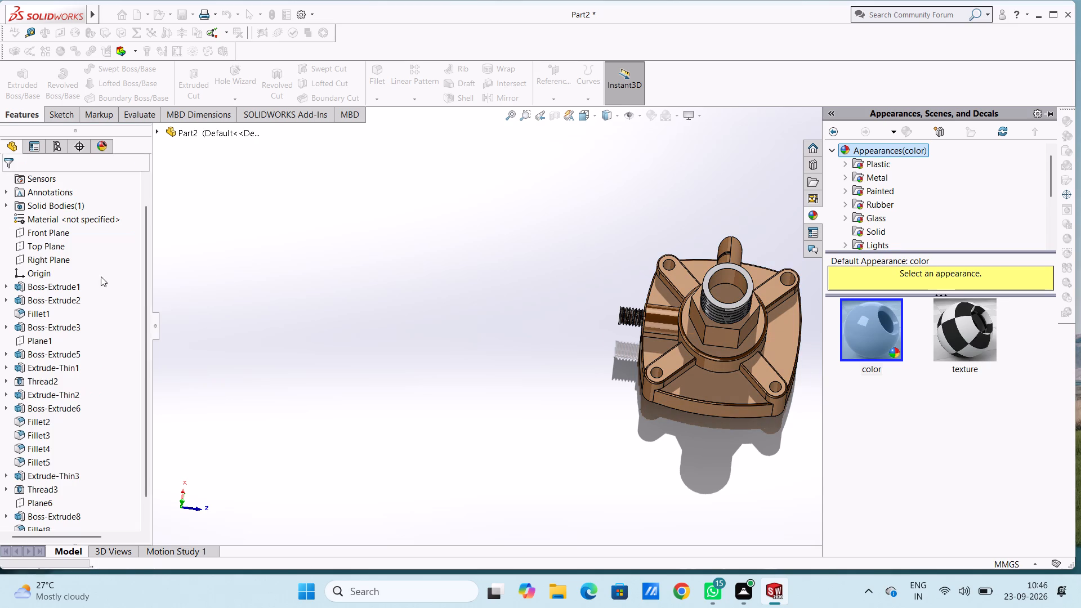
Apply the chromium plate metal appearance to the circular floor face inside the top tube.
{"action": "scroll", "coordinate": [753, 326], "scroll_direction": "down", "scroll_amount": 4}
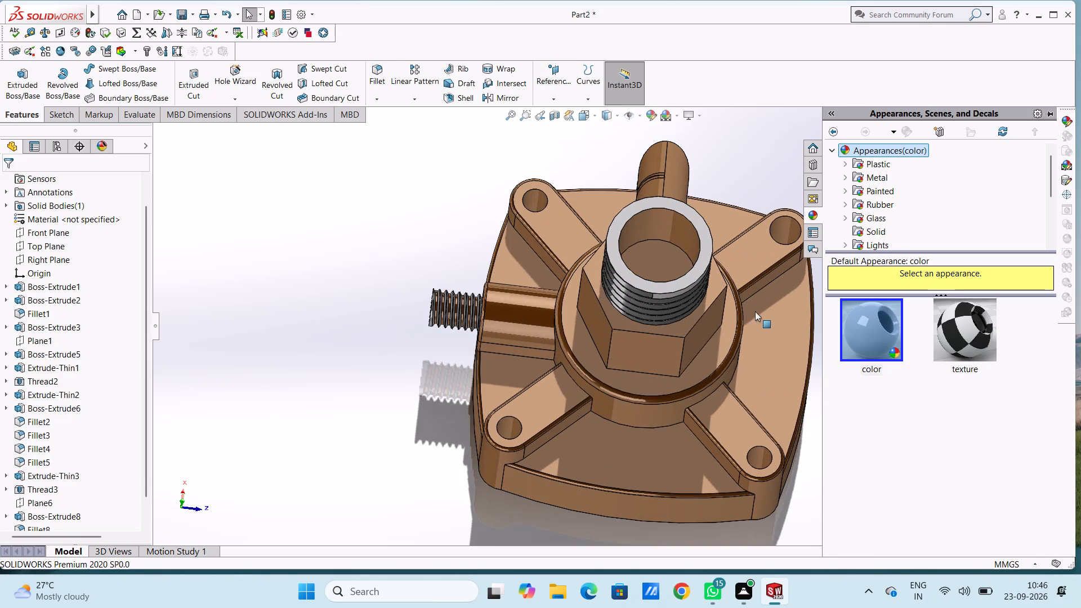
{"action": "scroll", "coordinate": [750, 320], "scroll_direction": "down", "scroll_amount": 3}
{"action": "scroll", "coordinate": [690, 344], "scroll_direction": "up", "scroll_amount": 4}
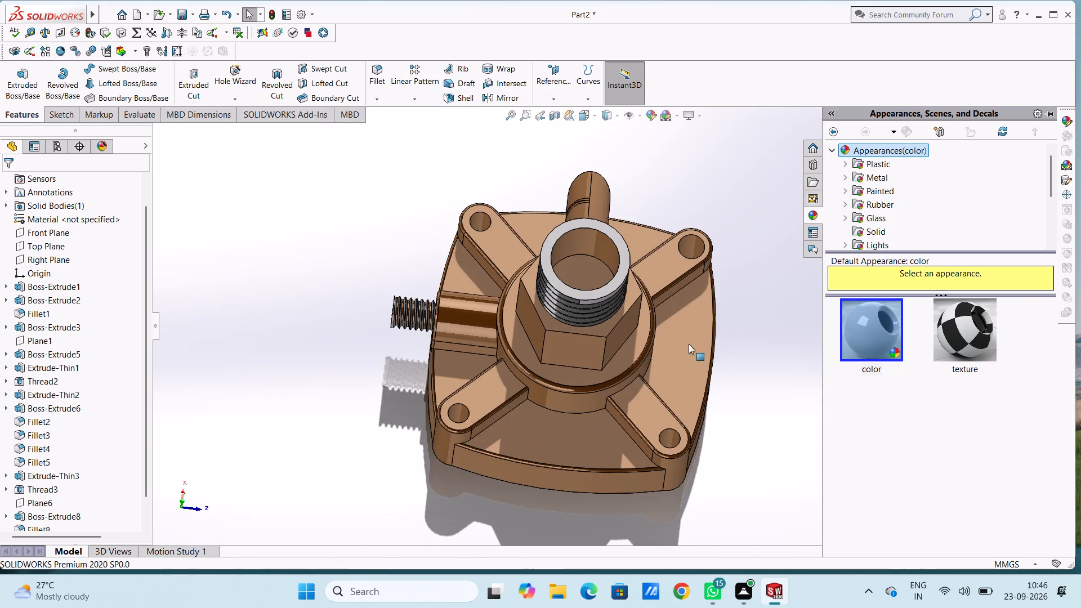
{"action": "scroll", "coordinate": [669, 359], "scroll_direction": "down", "scroll_amount": 4}
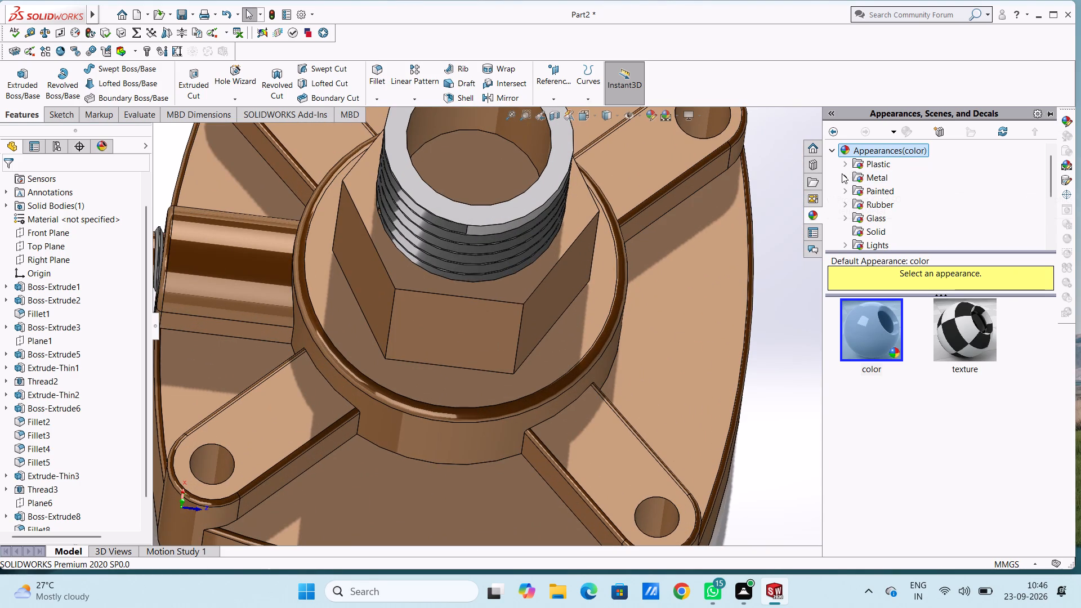
{"action": "left_click", "coordinate": [847, 180]}
{"action": "left_click", "coordinate": [880, 147]}
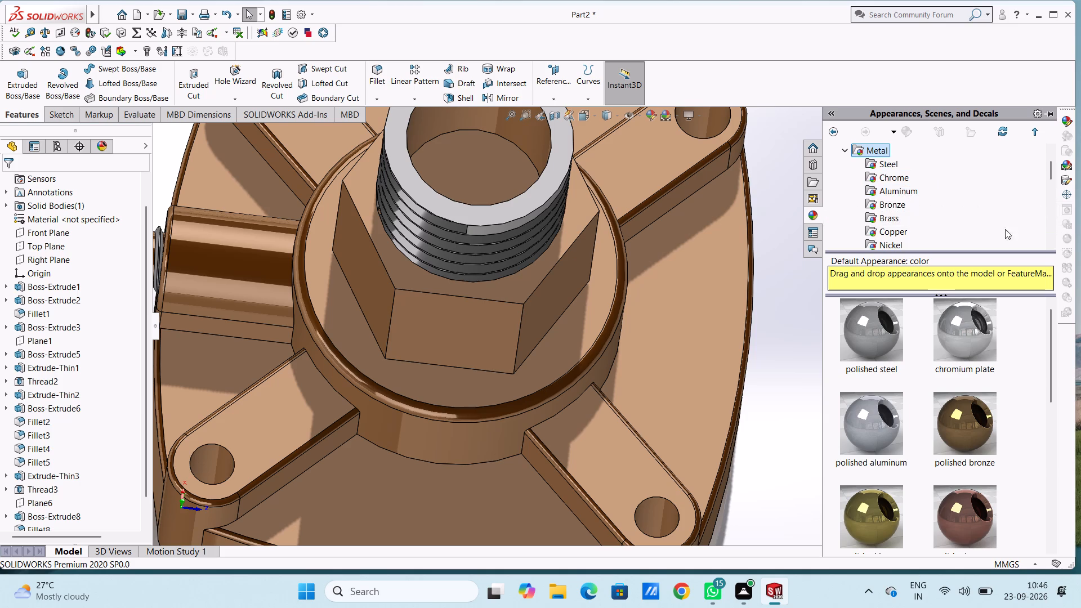
{"action": "left_click_drag", "start_coordinate": [964, 329], "coordinate": [486, 150]}
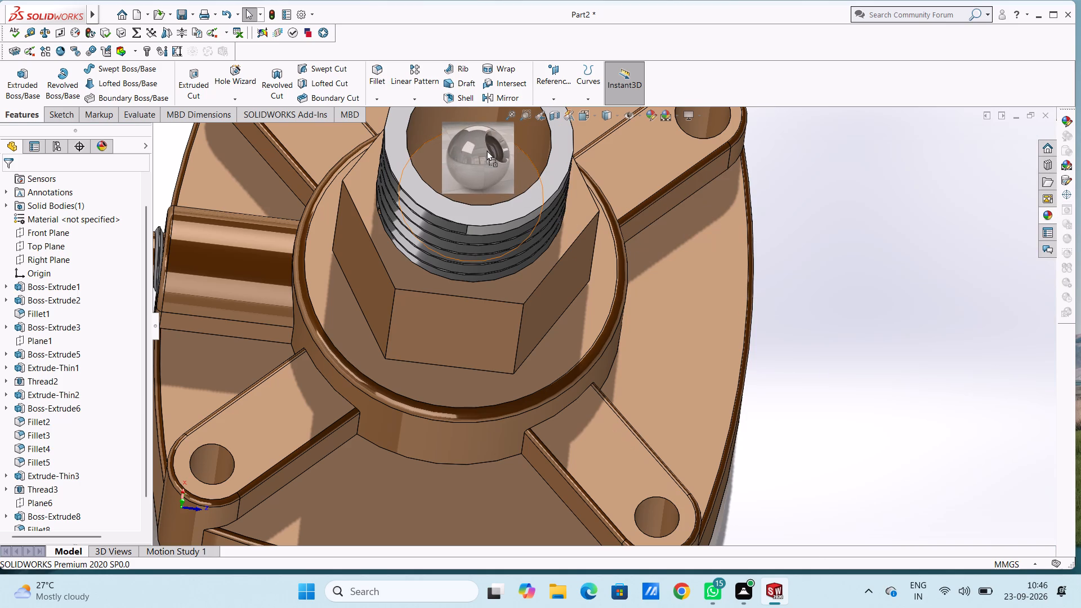
{"action": "left_click_drag", "start_coordinate": [486, 150], "coordinate": [485, 149]}
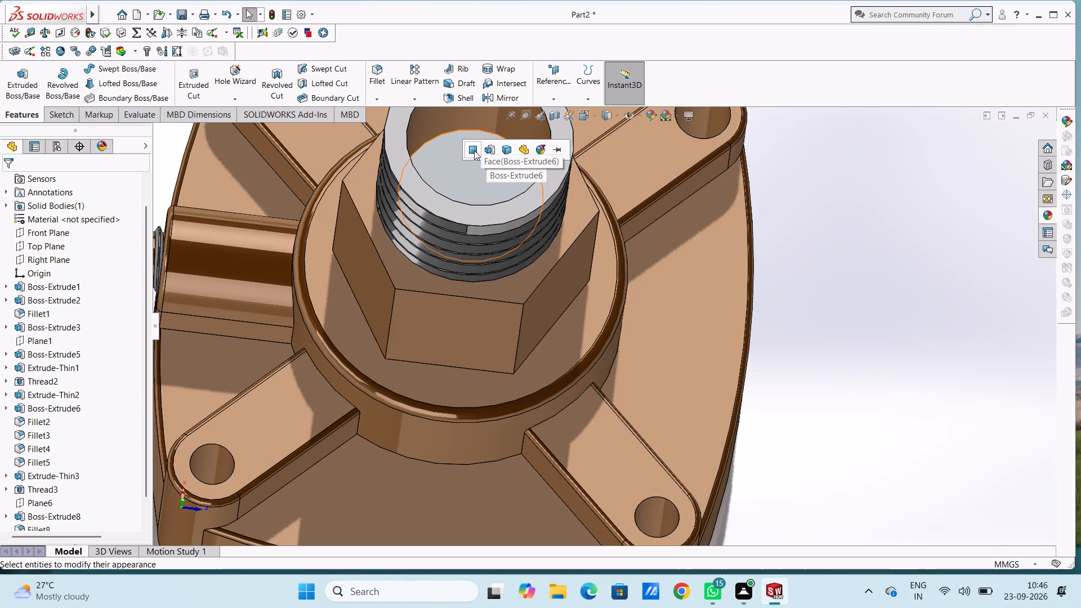
{"action": "left_click", "coordinate": [474, 150]}
Apply the chromium plate appearance to the inner cylindrical wall of the top tube.
{"action": "scroll", "coordinate": [474, 150], "scroll_direction": "up", "scroll_amount": 3}
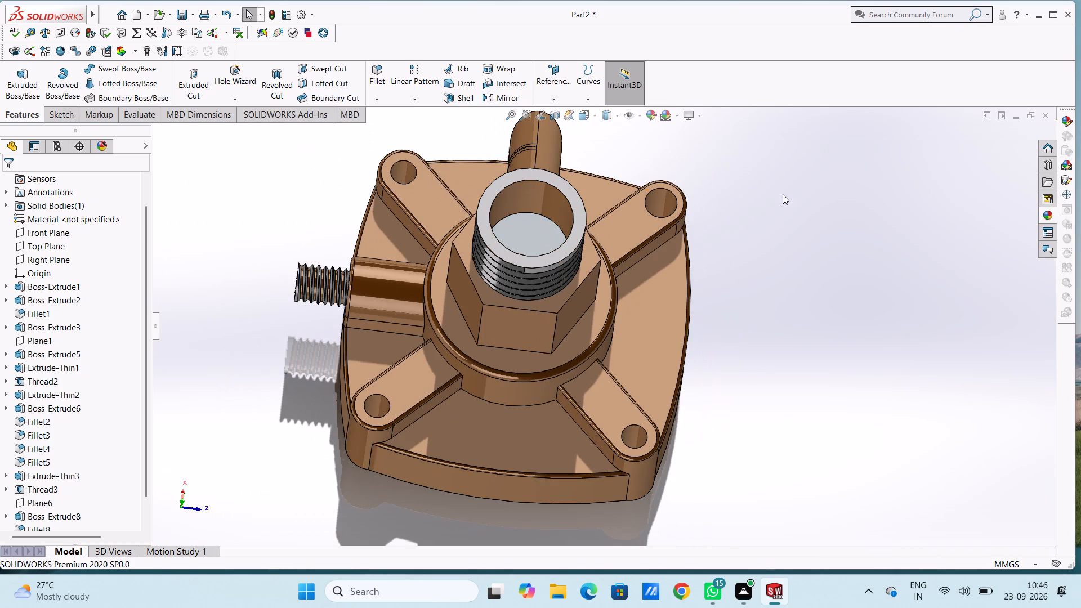
{"action": "middle_click_drag", "start_coordinate": [846, 189], "coordinate": [823, 229]}
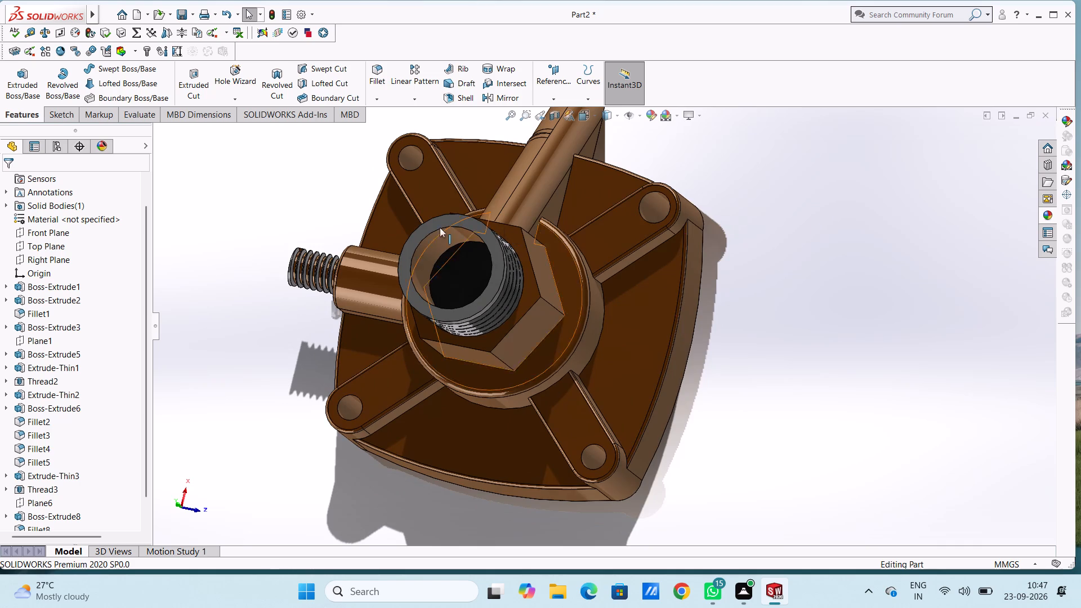
{"action": "scroll", "coordinate": [429, 233], "scroll_direction": "down", "scroll_amount": 6}
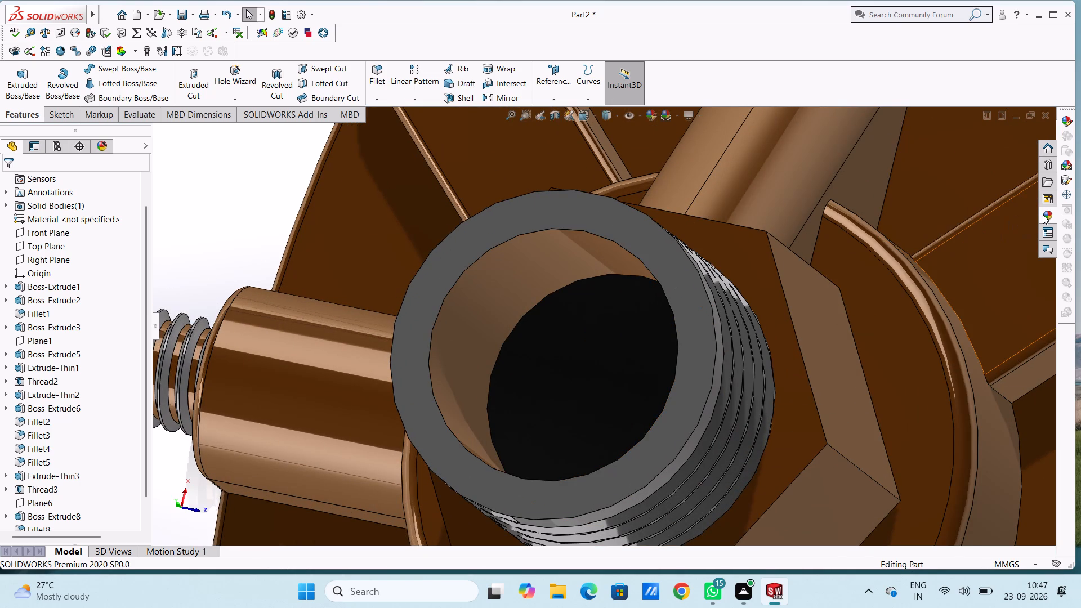
{"action": "left_click", "coordinate": [1043, 214]}
{"action": "left_click_drag", "start_coordinate": [966, 320], "coordinate": [513, 320]}
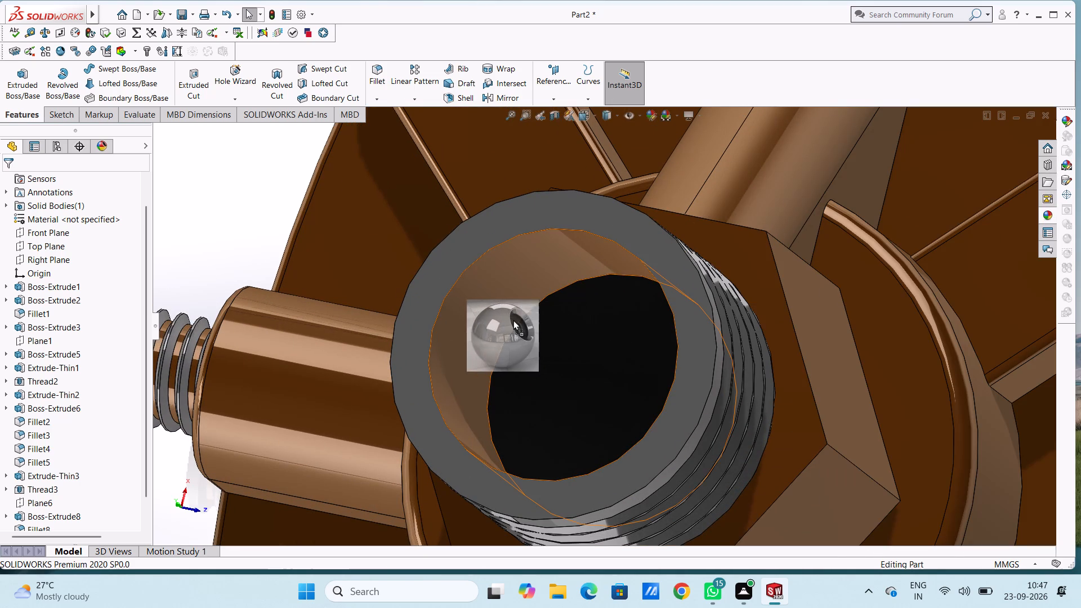
{"action": "left_click_drag", "start_coordinate": [513, 320], "coordinate": [499, 319]}
{"action": "left_click", "coordinate": [497, 318]}
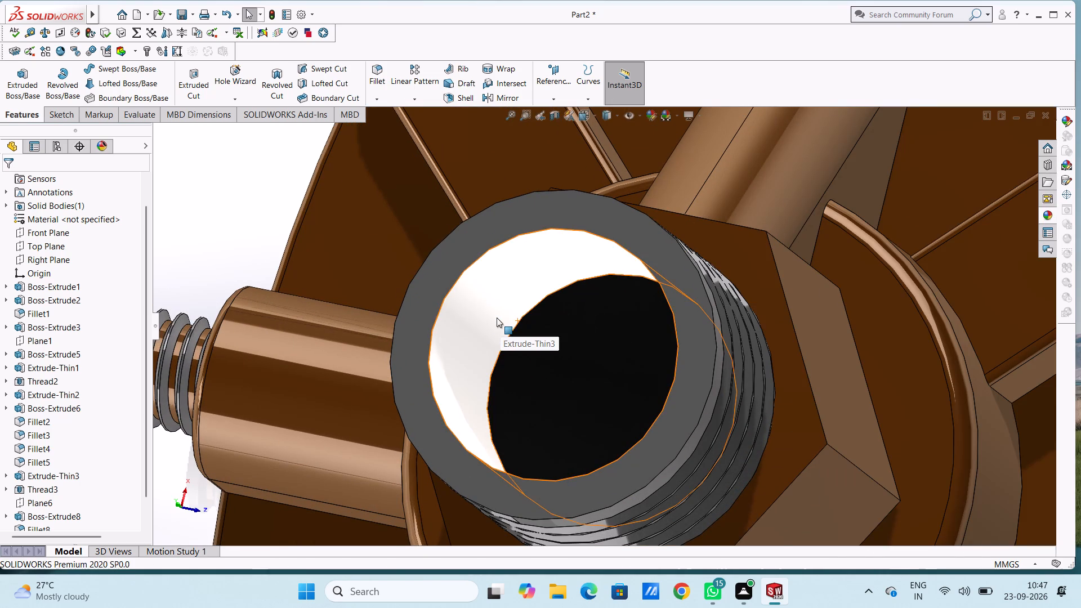
Apply chromium plate to the inner face of the corner hole farthest from the threaded side tube and bent tube.
{"action": "scroll", "coordinate": [497, 318], "scroll_direction": "up", "scroll_amount": 10}
{"action": "scroll", "coordinate": [667, 485], "scroll_direction": "down", "scroll_amount": 4}
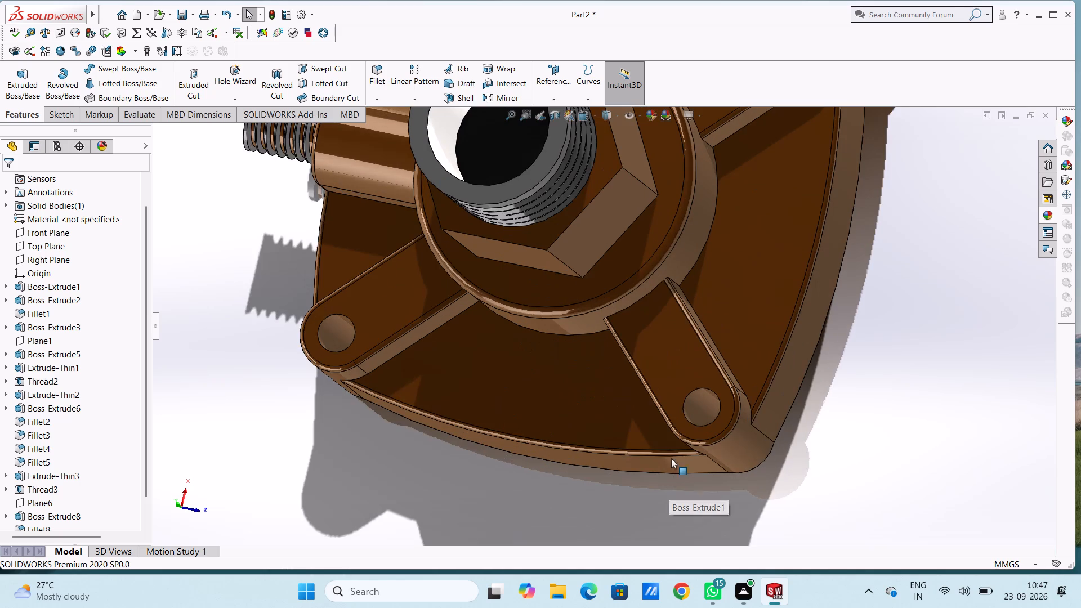
{"action": "scroll", "coordinate": [719, 389], "scroll_direction": "down", "scroll_amount": 3}
{"action": "left_click", "coordinate": [909, 364]}
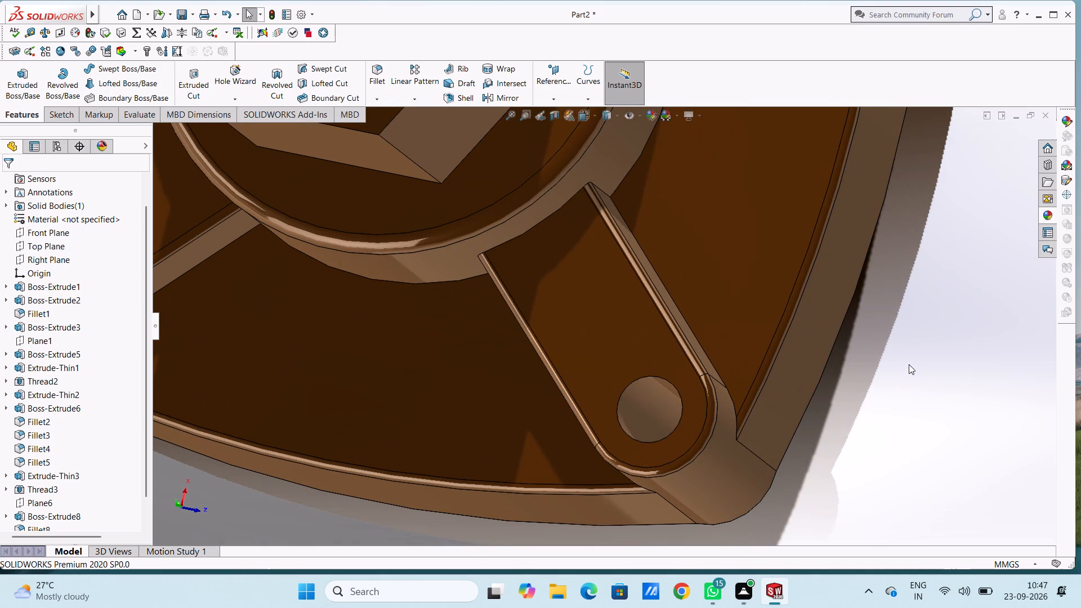
{"action": "scroll", "coordinate": [909, 364], "scroll_direction": "up", "scroll_amount": 4}
{"action": "scroll", "coordinate": [528, 377], "scroll_direction": "down", "scroll_amount": 5}
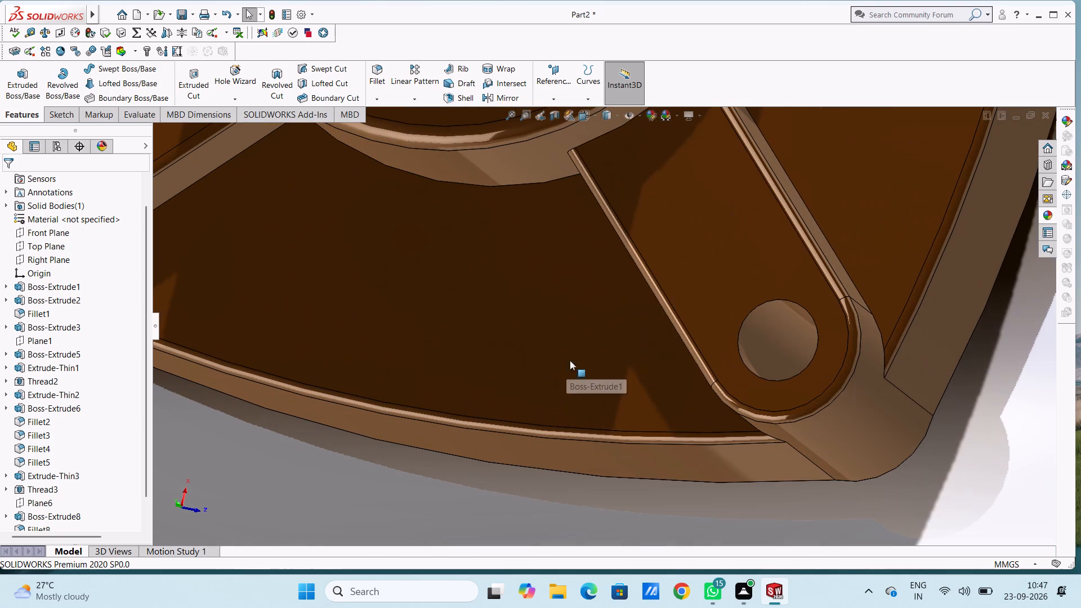
{"action": "left_click", "coordinate": [1045, 212]}
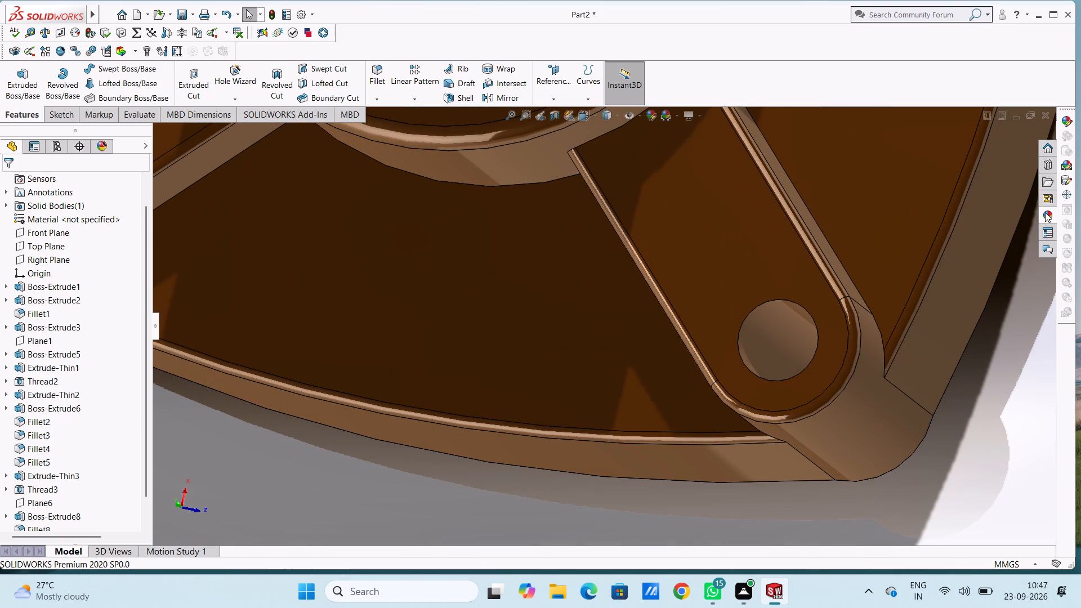
{"action": "left_click_drag", "start_coordinate": [975, 325], "coordinate": [799, 338]}
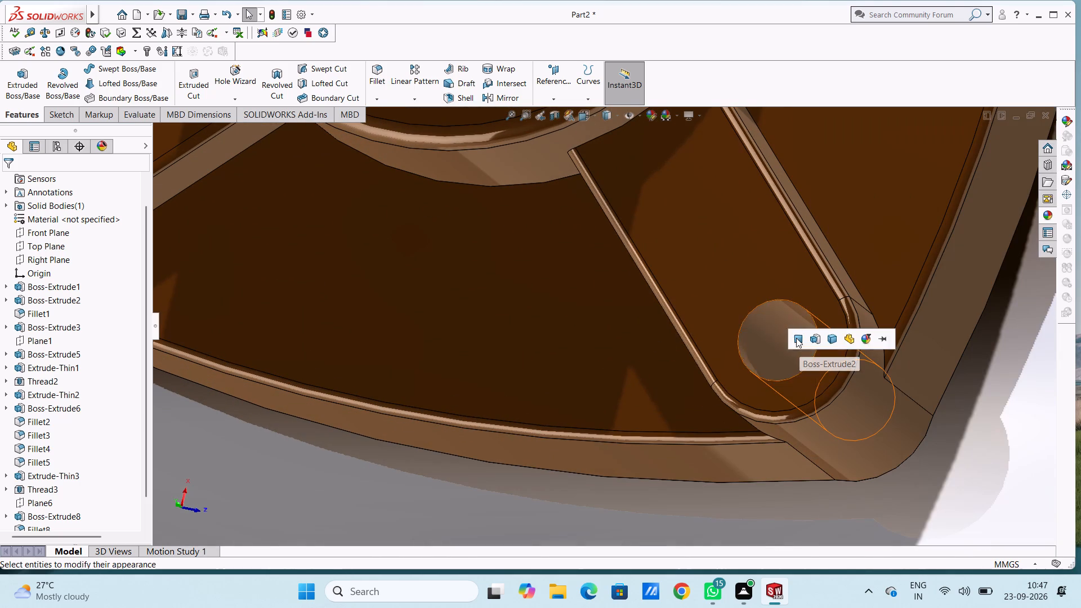
{"action": "left_click", "coordinate": [796, 338]}
Apply chromium plate to the inner face of the corner hole beside the threaded side tube, away from the bent tube.
{"action": "scroll", "coordinate": [788, 337], "scroll_direction": "up", "scroll_amount": 6}
{"action": "scroll", "coordinate": [589, 310], "scroll_direction": "up", "scroll_amount": 5}
{"action": "scroll", "coordinate": [528, 310], "scroll_direction": "down", "scroll_amount": 2}
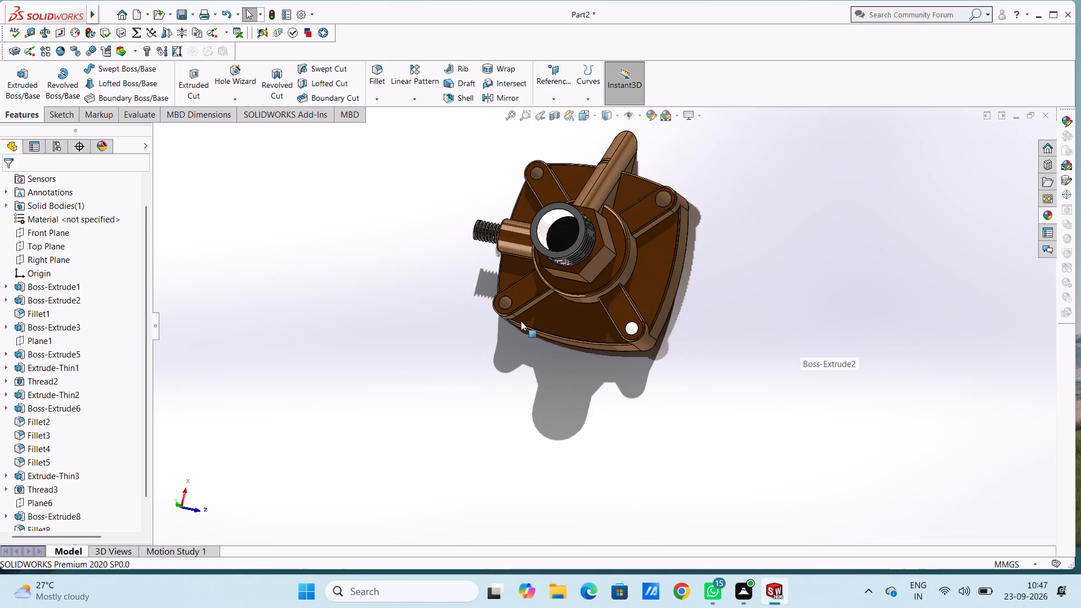
{"action": "scroll", "coordinate": [521, 321], "scroll_direction": "down", "scroll_amount": 4}
{"action": "scroll", "coordinate": [541, 252], "scroll_direction": "down", "scroll_amount": 5}
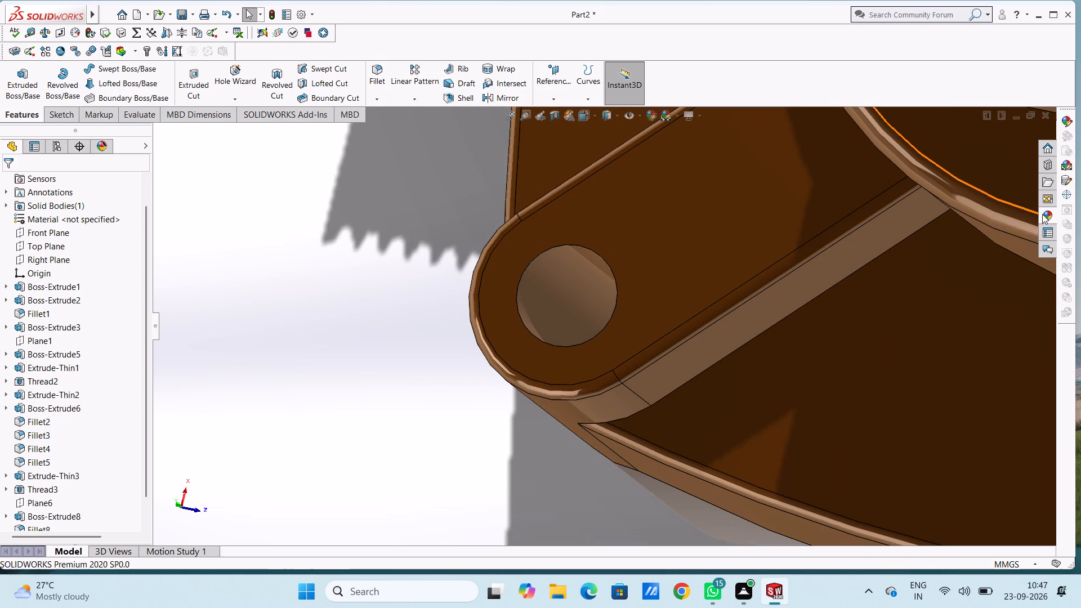
{"action": "left_click", "coordinate": [1049, 216]}
{"action": "left_click_drag", "start_coordinate": [937, 329], "coordinate": [606, 301]}
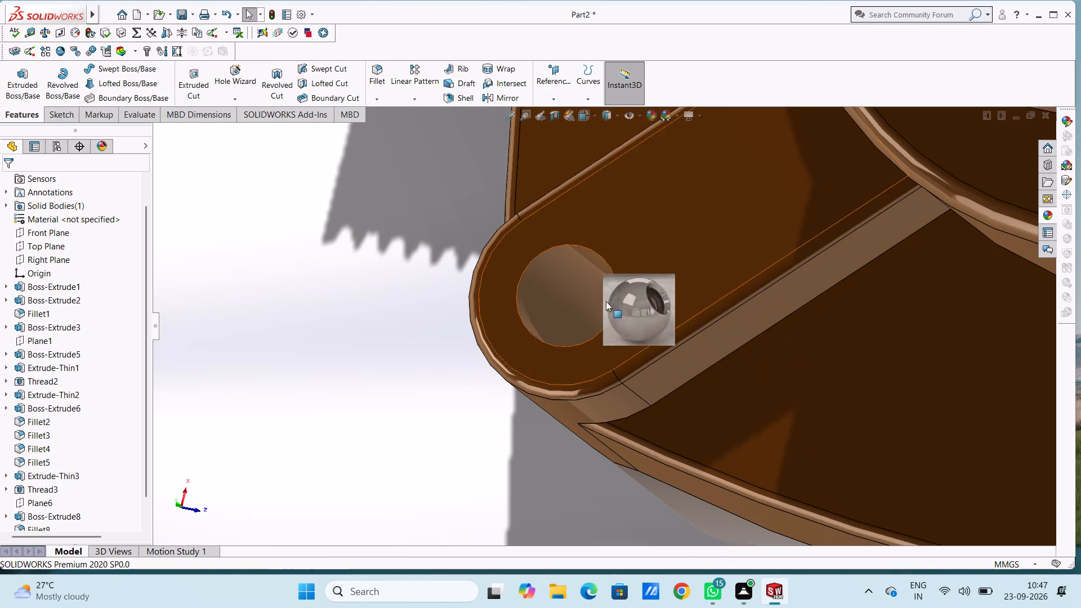
{"action": "left_click_drag", "start_coordinate": [606, 301], "coordinate": [537, 288]}
{"action": "left_click", "coordinate": [537, 288]}
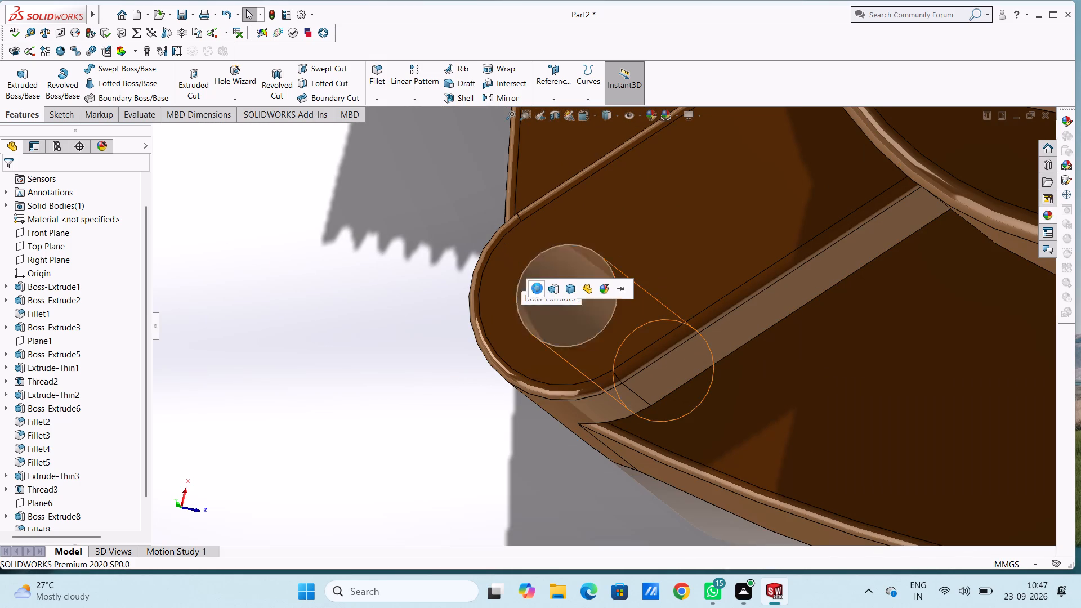
Apply chromium plate to the inner face of the corner hole between the threaded side tube and the bent tube.
{"action": "scroll", "coordinate": [537, 288], "scroll_direction": "up", "scroll_amount": 9}
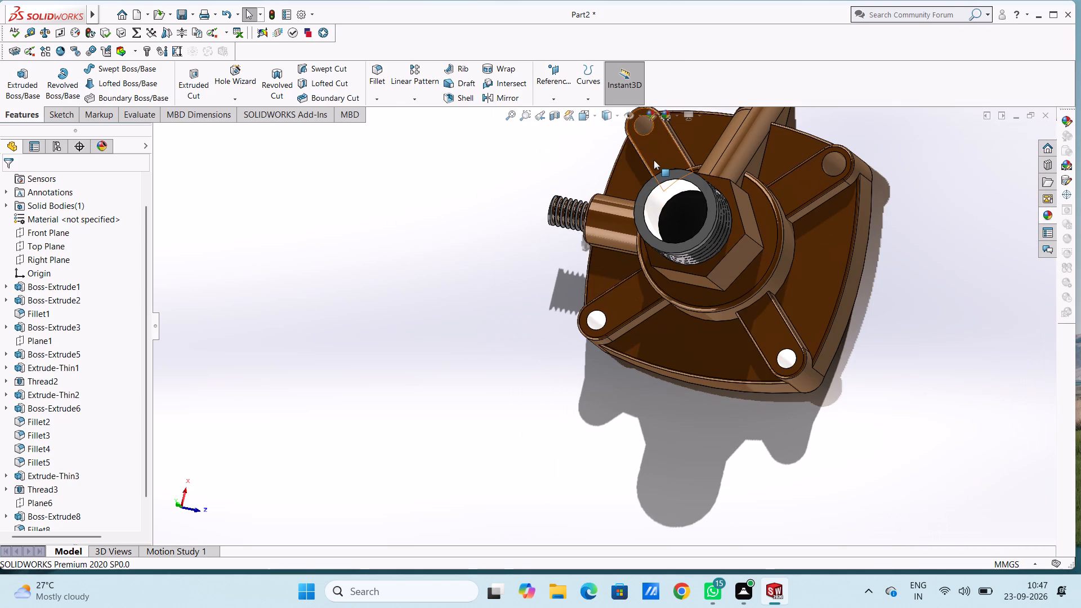
{"action": "scroll", "coordinate": [654, 160], "scroll_direction": "down", "scroll_amount": 1}
{"action": "scroll", "coordinate": [654, 160], "scroll_direction": "up", "scroll_amount": 3}
{"action": "scroll", "coordinate": [655, 165], "scroll_direction": "down", "scroll_amount": 4}
{"action": "scroll", "coordinate": [588, 333], "scroll_direction": "down", "scroll_amount": 5}
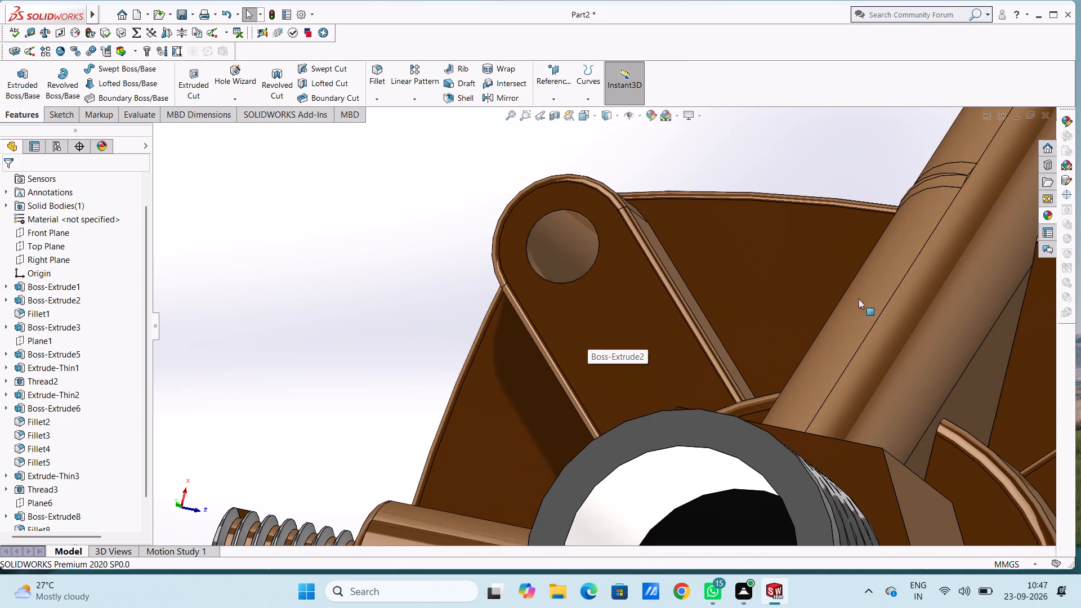
{"action": "left_click", "coordinate": [1049, 214]}
{"action": "left_click_drag", "start_coordinate": [970, 350], "coordinate": [879, 317]}
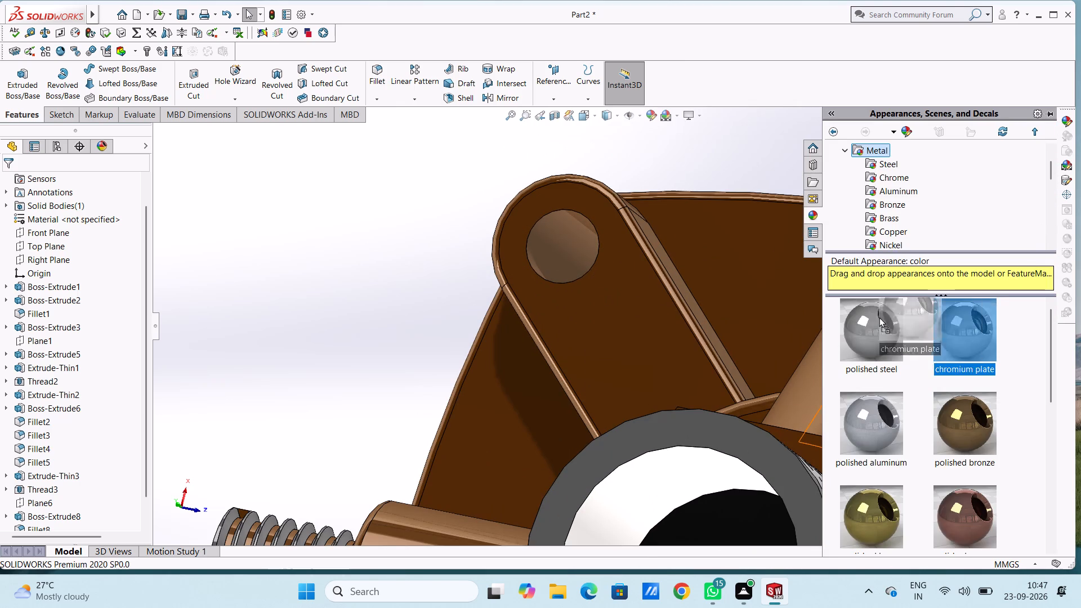
{"action": "left_click_drag", "start_coordinate": [879, 317], "coordinate": [566, 263]}
{"action": "left_click", "coordinate": [566, 263]}
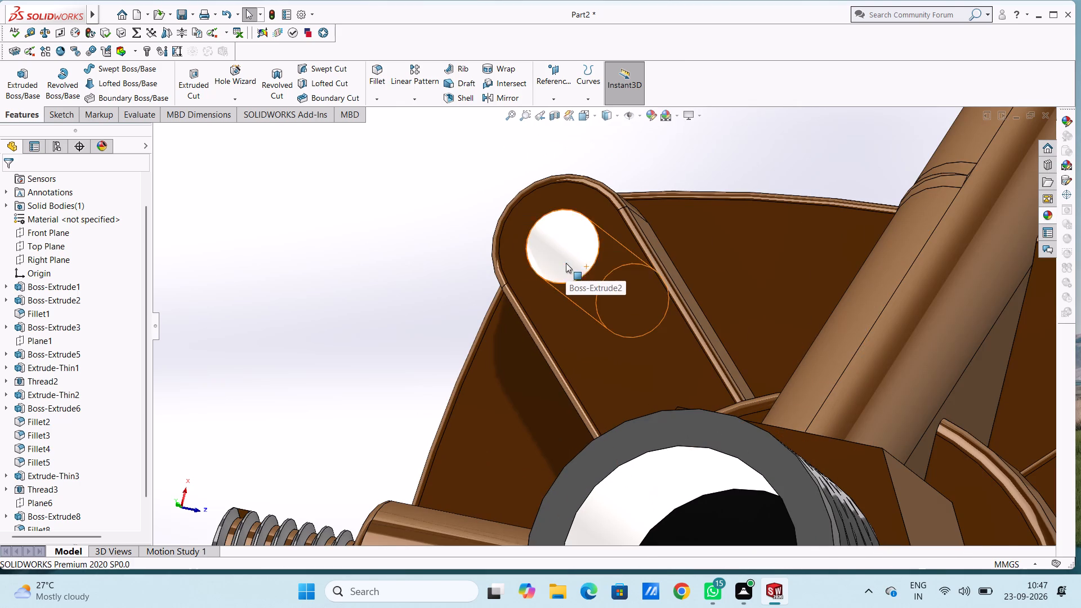
Apply chromium plate to the inner face of the remaining corner hole, beside the bent tube.
{"action": "scroll", "coordinate": [566, 263], "scroll_direction": "up", "scroll_amount": 6}
{"action": "scroll", "coordinate": [829, 322], "scroll_direction": "down", "scroll_amount": 5}
{"action": "scroll", "coordinate": [848, 373], "scroll_direction": "down", "scroll_amount": 3}
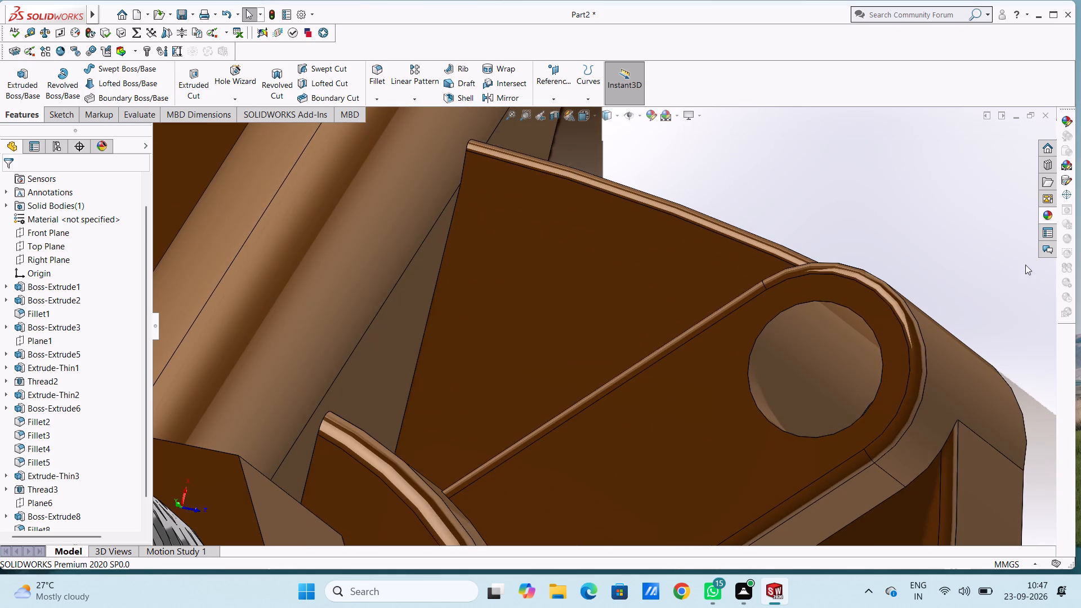
{"action": "left_click", "coordinate": [1046, 213]}
{"action": "left_click_drag", "start_coordinate": [984, 315], "coordinate": [744, 375]}
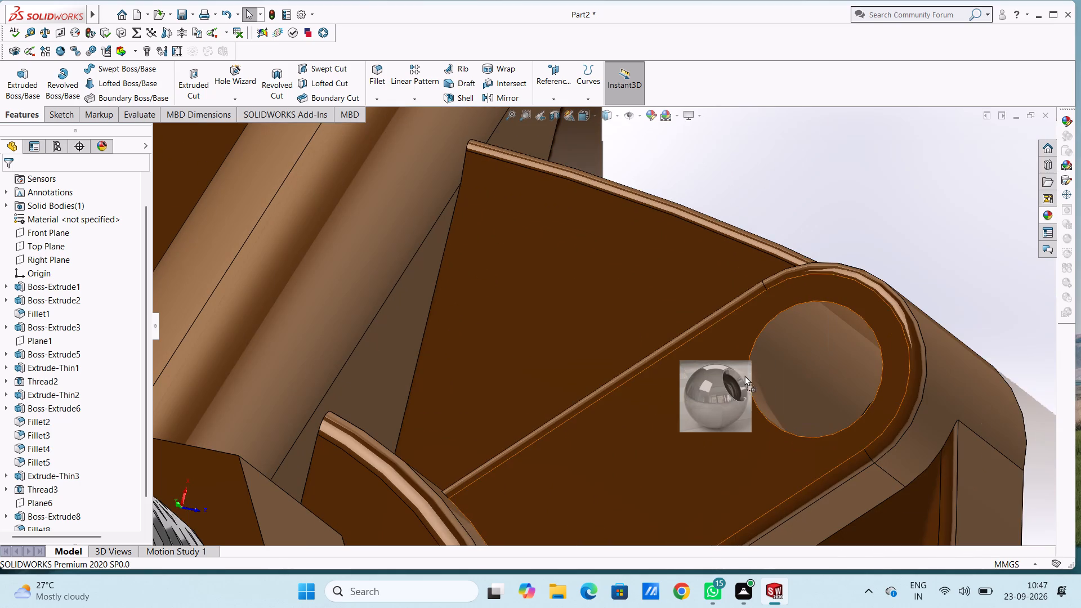
{"action": "left_click_drag", "start_coordinate": [744, 375], "coordinate": [825, 370]}
{"action": "left_click", "coordinate": [825, 370]}
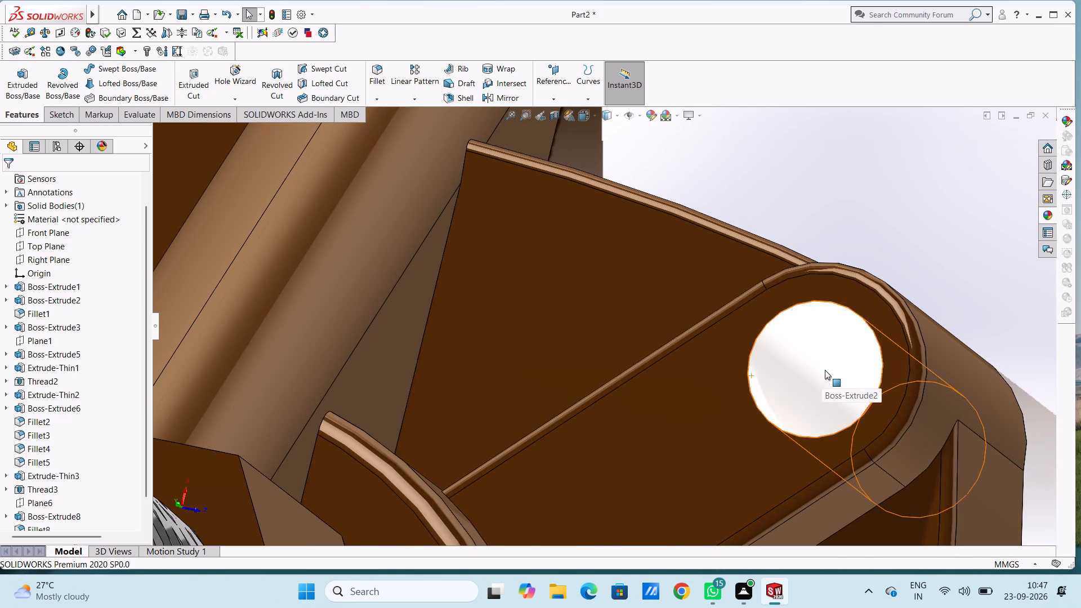
{"action": "scroll", "coordinate": [825, 370], "scroll_direction": "up", "scroll_amount": 12}
{"action": "middle_click_drag", "start_coordinate": [661, 388], "coordinate": [713, 391]}
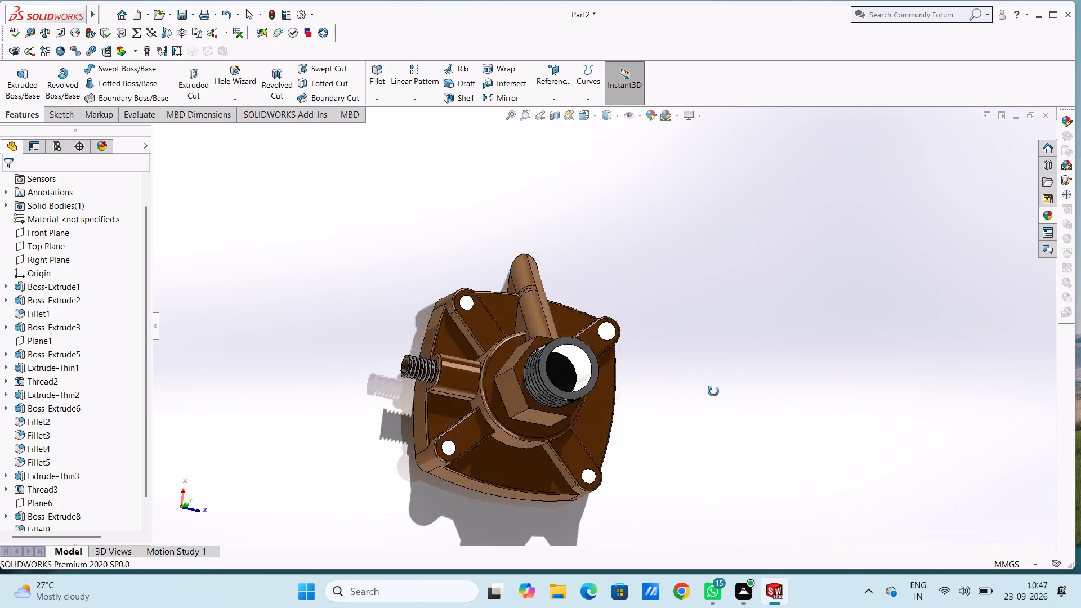
Apply chromium plate to the inner cylindrical face of the small threaded side tube.
{"action": "middle_click_drag", "start_coordinate": [713, 391], "coordinate": [798, 405]}
{"action": "middle_click_drag", "start_coordinate": [560, 389], "coordinate": [547, 396]}
{"action": "scroll", "coordinate": [513, 393], "scroll_direction": "down", "scroll_amount": 6}
{"action": "middle_click_drag", "start_coordinate": [337, 333], "coordinate": [317, 331]}
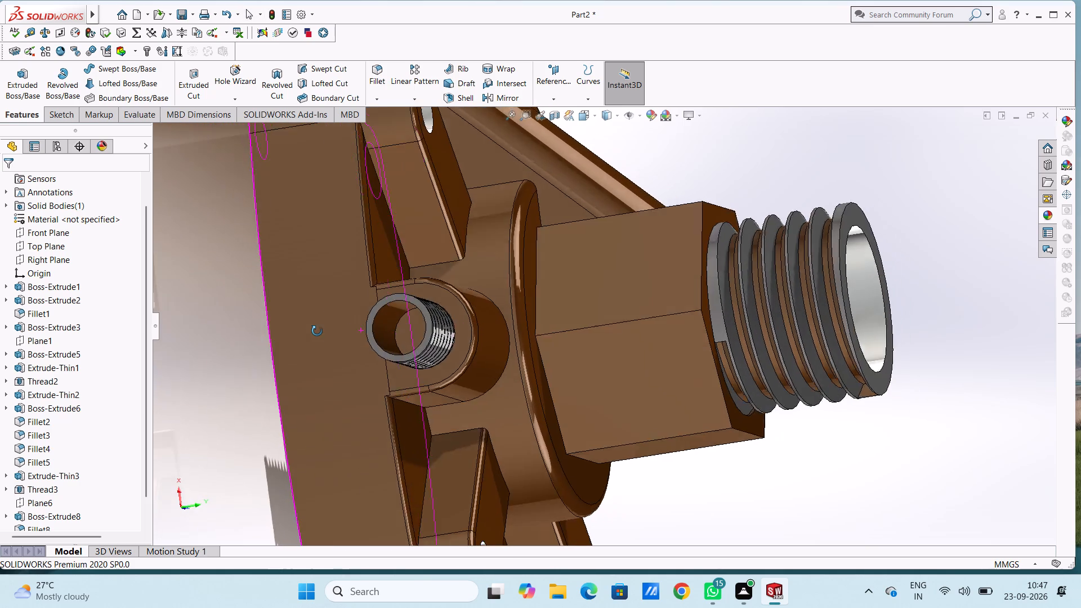
{"action": "middle_click_drag", "start_coordinate": [317, 331], "coordinate": [314, 331]}
{"action": "scroll", "coordinate": [403, 311], "scroll_direction": "down", "scroll_amount": 4}
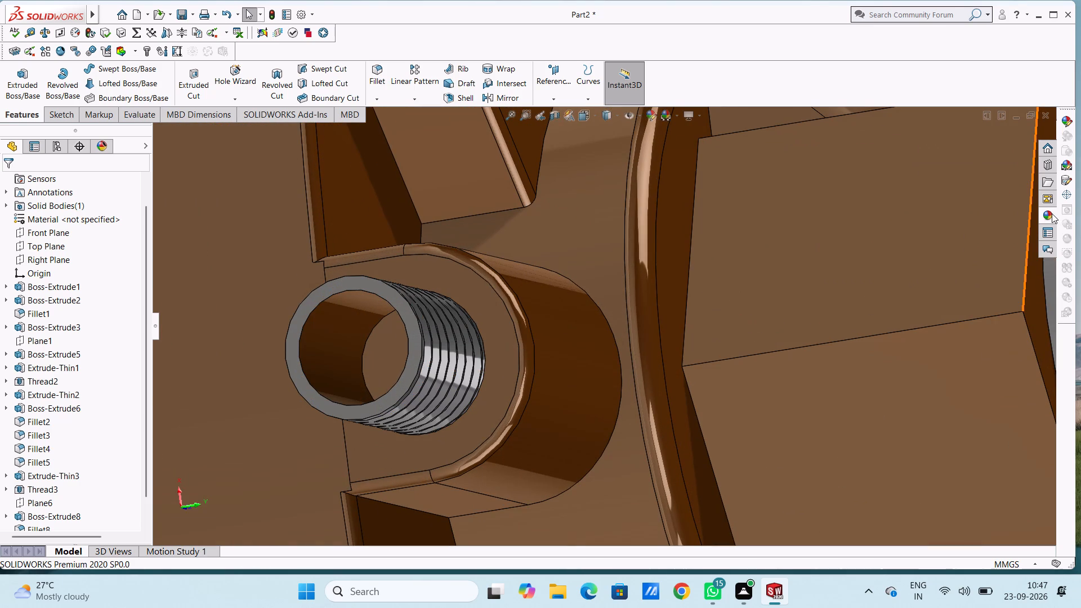
{"action": "left_click", "coordinate": [1048, 212]}
{"action": "left_click_drag", "start_coordinate": [975, 317], "coordinate": [323, 292]}
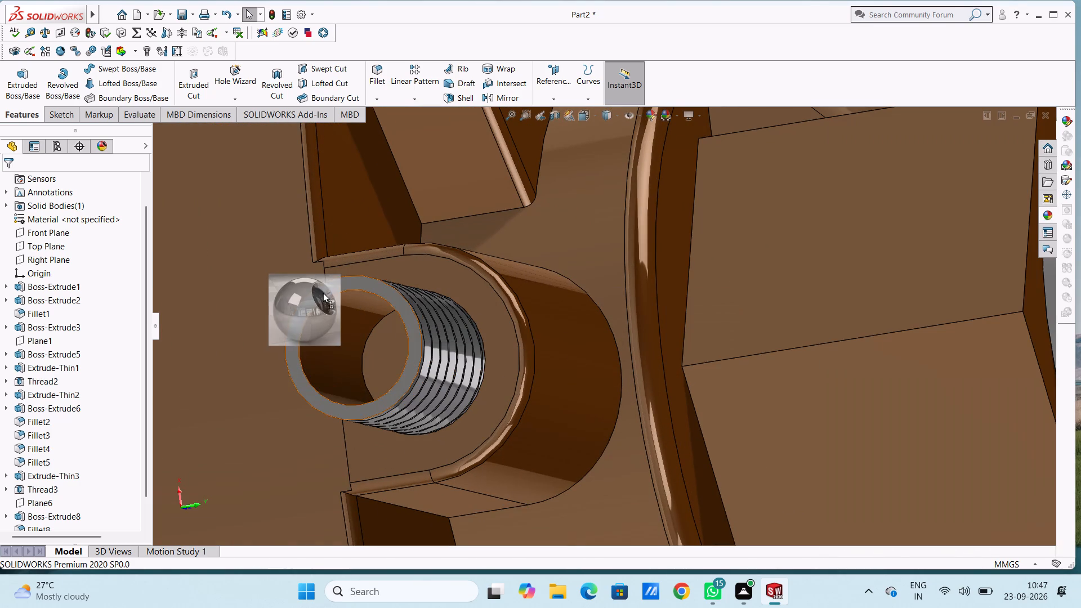
{"action": "left_click_drag", "start_coordinate": [323, 292], "coordinate": [347, 320]}
{"action": "left_click", "coordinate": [347, 320]}
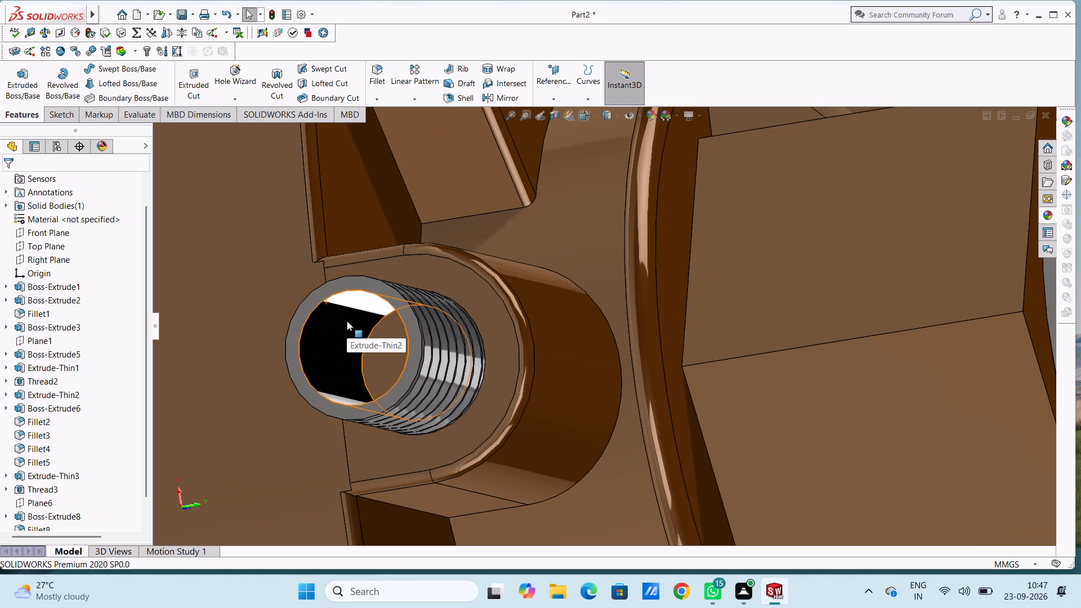
Apply chromium plate to the flat circular face at the bottom of the threaded side tube's bore.
{"action": "left_click", "coordinate": [1044, 214]}
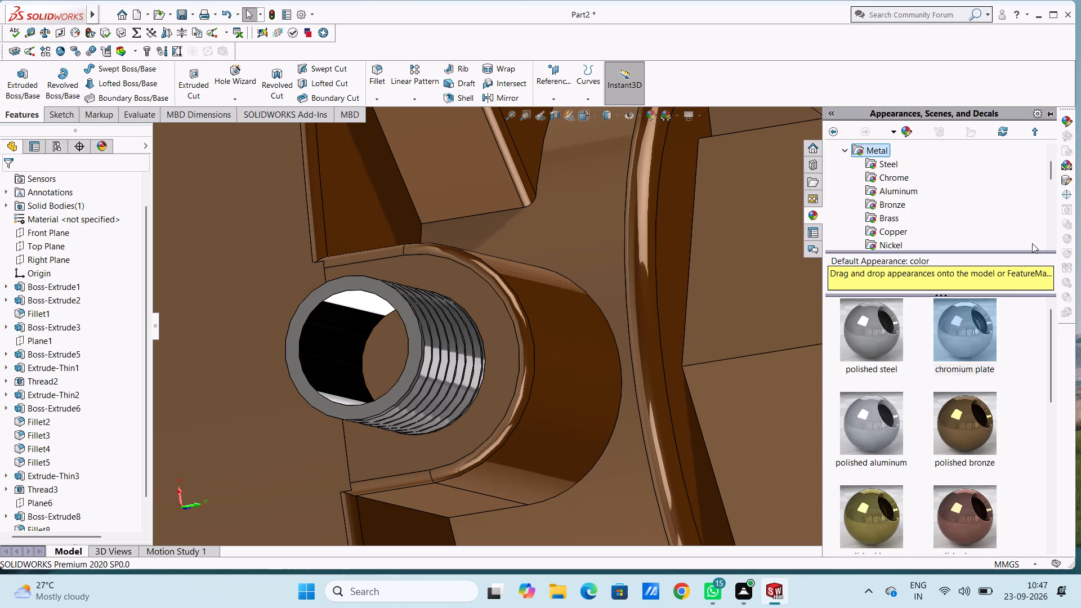
{"action": "left_click_drag", "start_coordinate": [953, 325], "coordinate": [354, 328]}
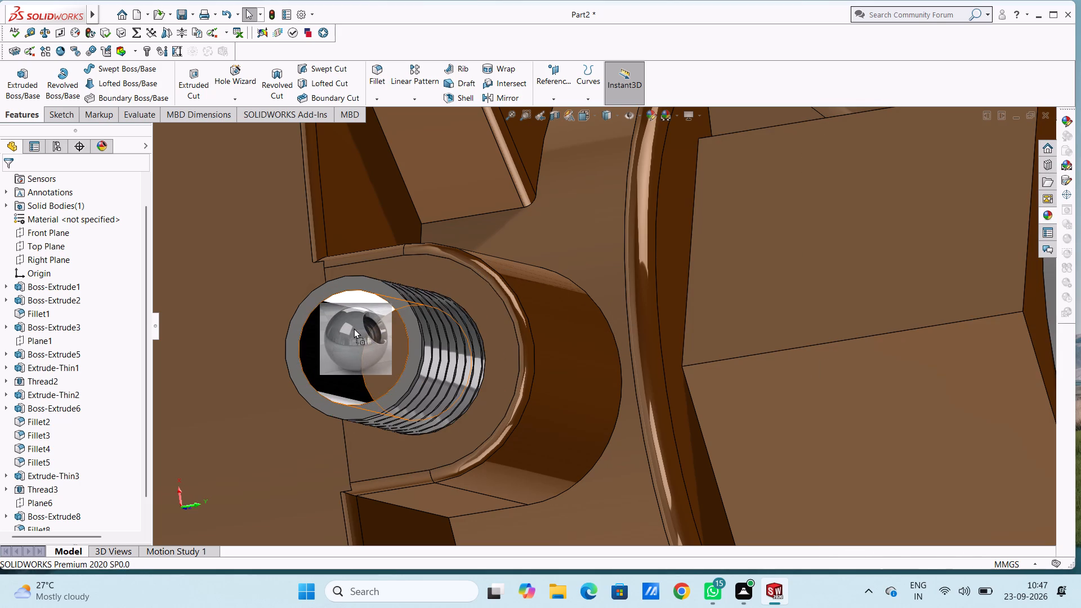
{"action": "left_click_drag", "start_coordinate": [354, 328], "coordinate": [370, 343]}
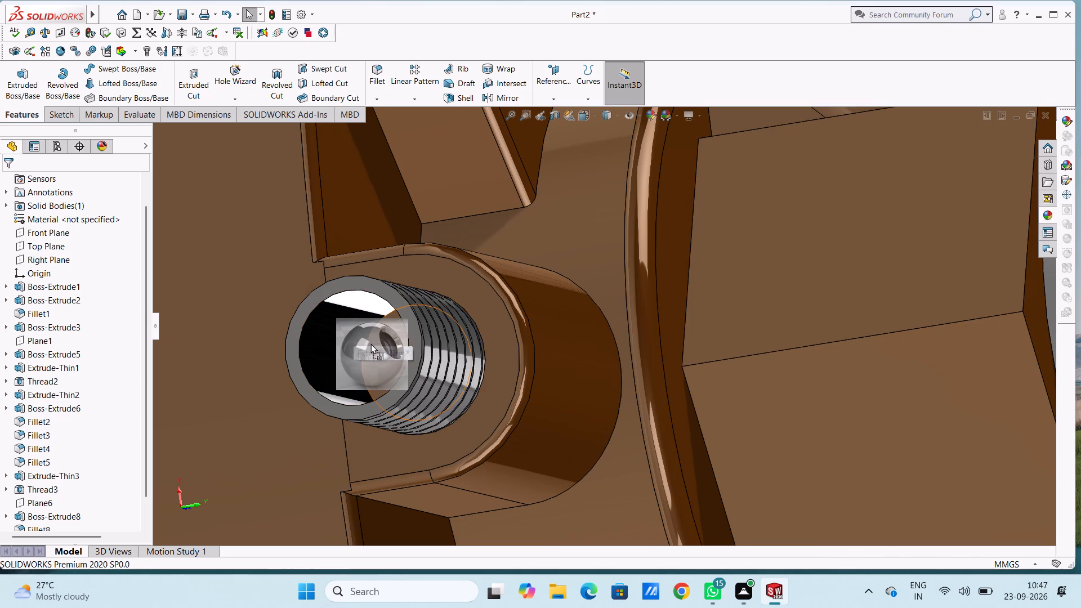
{"action": "left_click_drag", "start_coordinate": [370, 343], "coordinate": [372, 345]}
{"action": "left_click", "coordinate": [372, 345]}
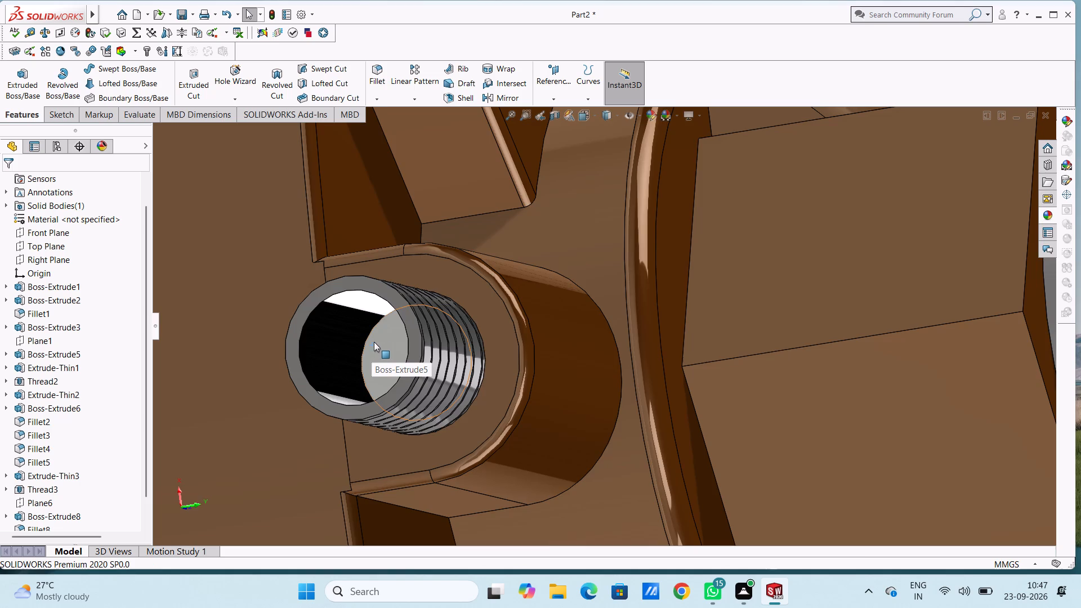
Examine the bores and overall finish of the part, and orient it to the isometric view.
{"action": "scroll", "coordinate": [374, 341], "scroll_direction": "up", "scroll_amount": 4}
{"action": "middle_click_drag", "start_coordinate": [624, 280], "coordinate": [527, 272]}
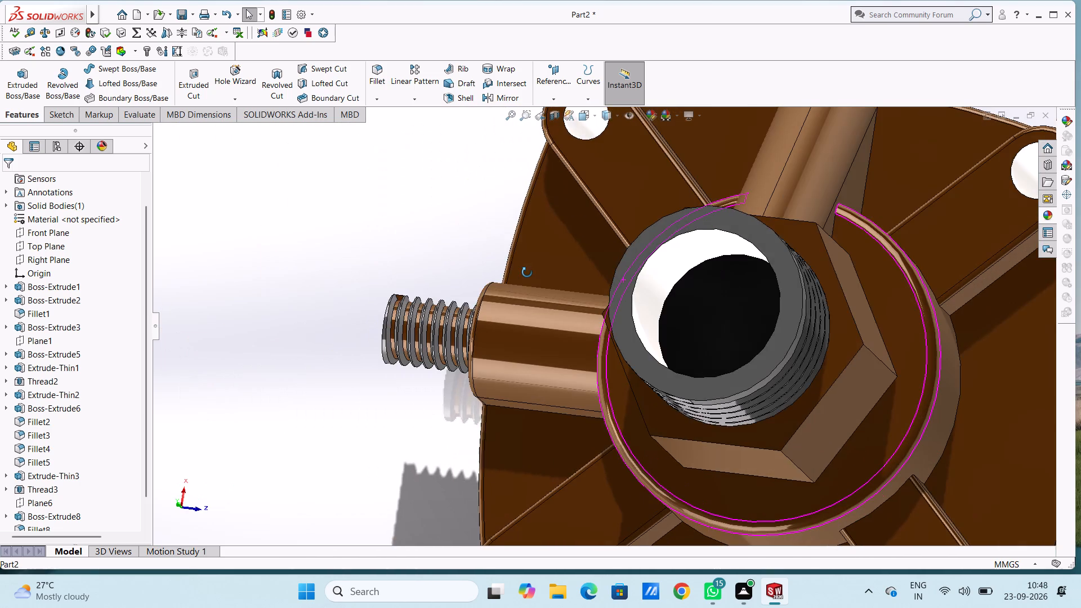
{"action": "middle_click_drag", "start_coordinate": [527, 272], "coordinate": [527, 330]}
{"action": "scroll", "coordinate": [529, 326], "scroll_direction": "up", "scroll_amount": 4}
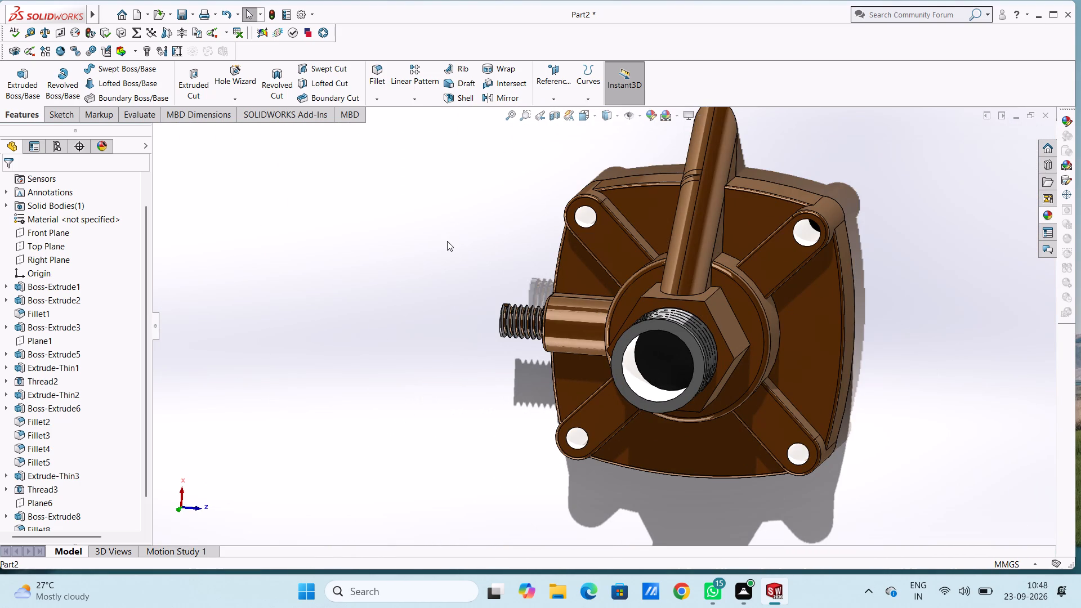
{"action": "key", "text": "Escape"}
{"action": "key", "text": "Escape"}
{"action": "key", "text": "Escape"}
{"action": "key", "text": "ctrl+7"}
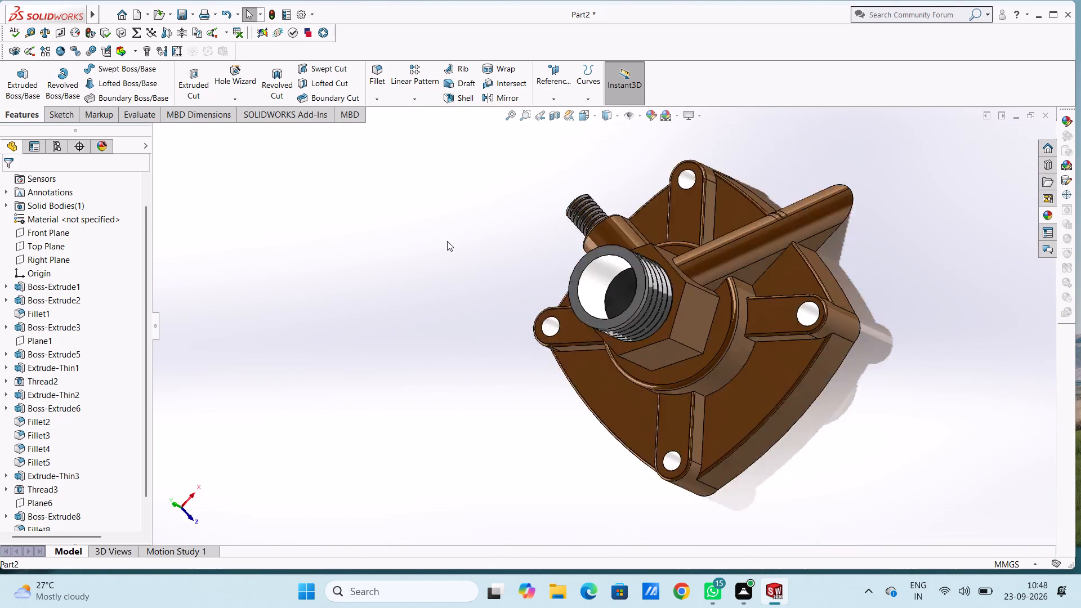
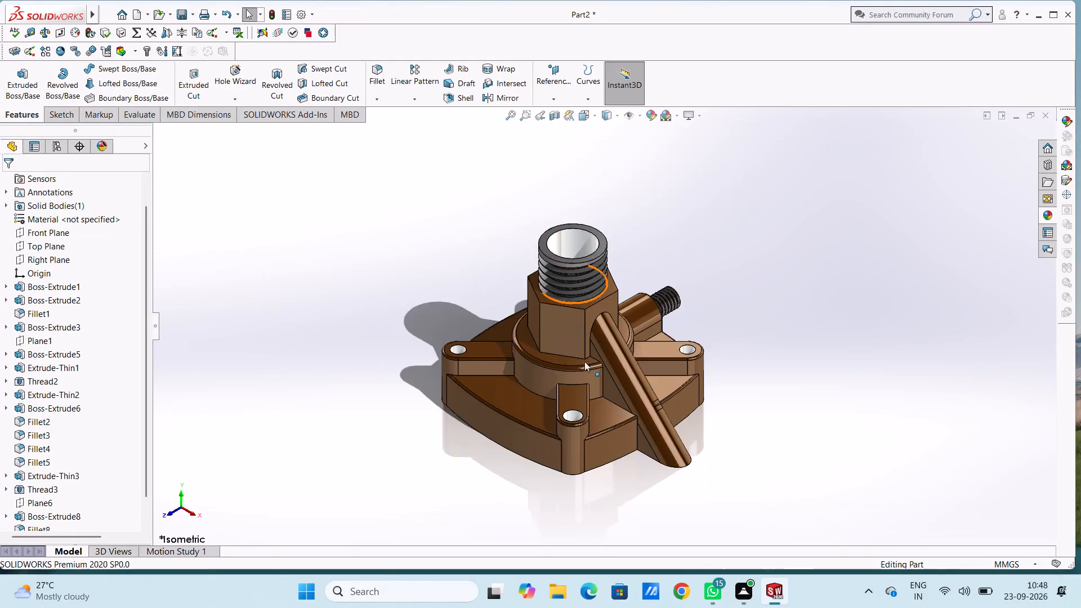
Examine the flanged part from all sides, including its threaded ports, angled arm and underside, and return to the isometric view.
{"action": "scroll", "coordinate": [592, 381], "scroll_direction": "down", "scroll_amount": 5}
{"action": "scroll", "coordinate": [595, 365], "scroll_direction": "up", "scroll_amount": 5}
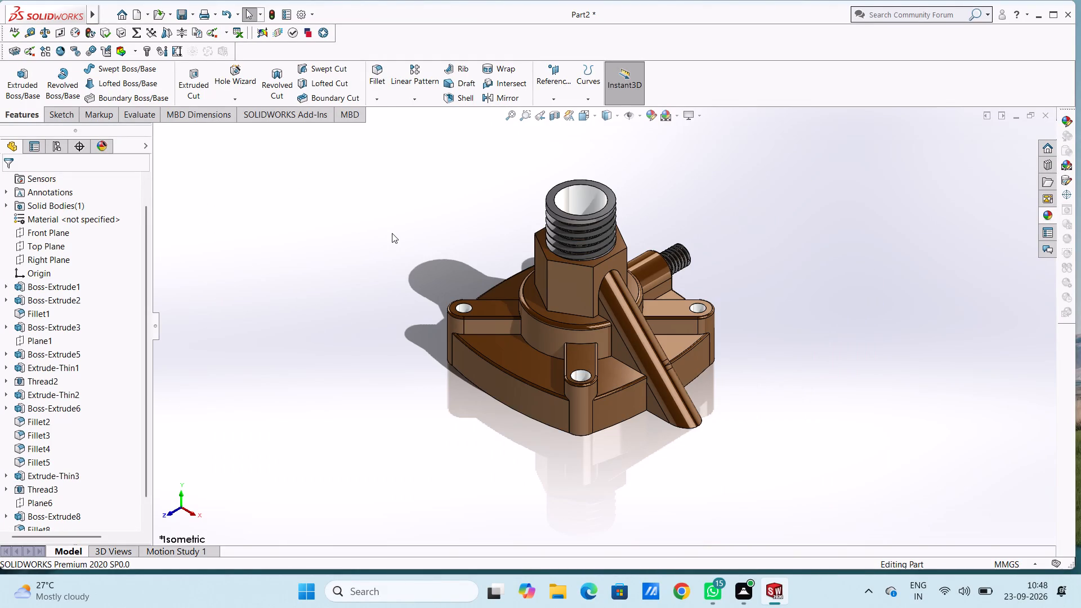
{"action": "key", "text": "Escape"}
{"action": "key", "text": "Escape"}
{"action": "middle_click_drag", "start_coordinate": [824, 253], "coordinate": [813, 274]}
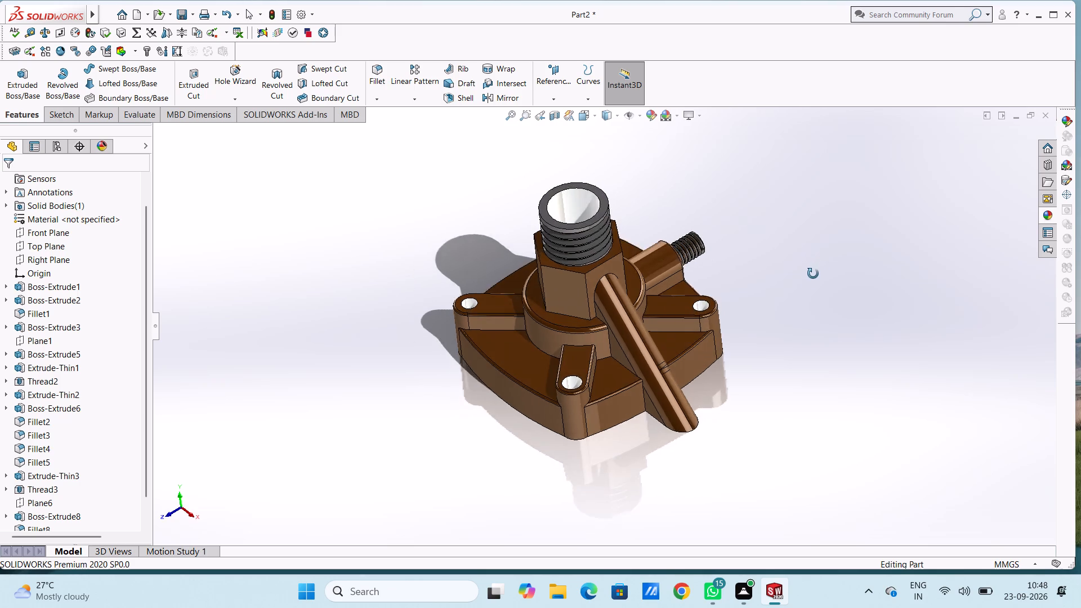
{"action": "middle_click_drag", "start_coordinate": [813, 274], "coordinate": [562, 303]}
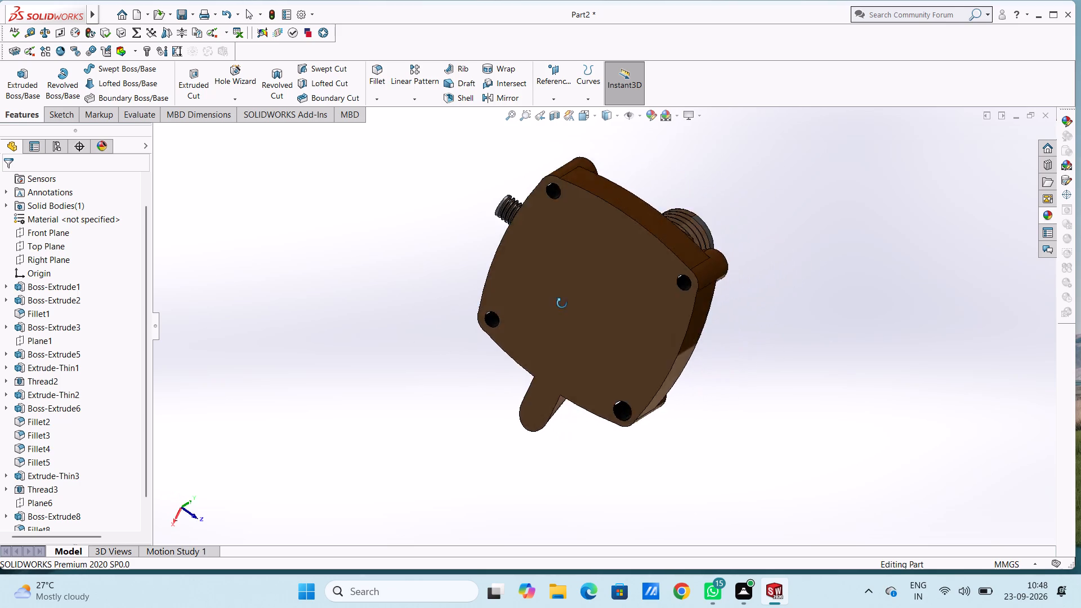
{"action": "middle_click_drag", "start_coordinate": [562, 303], "coordinate": [330, 269]}
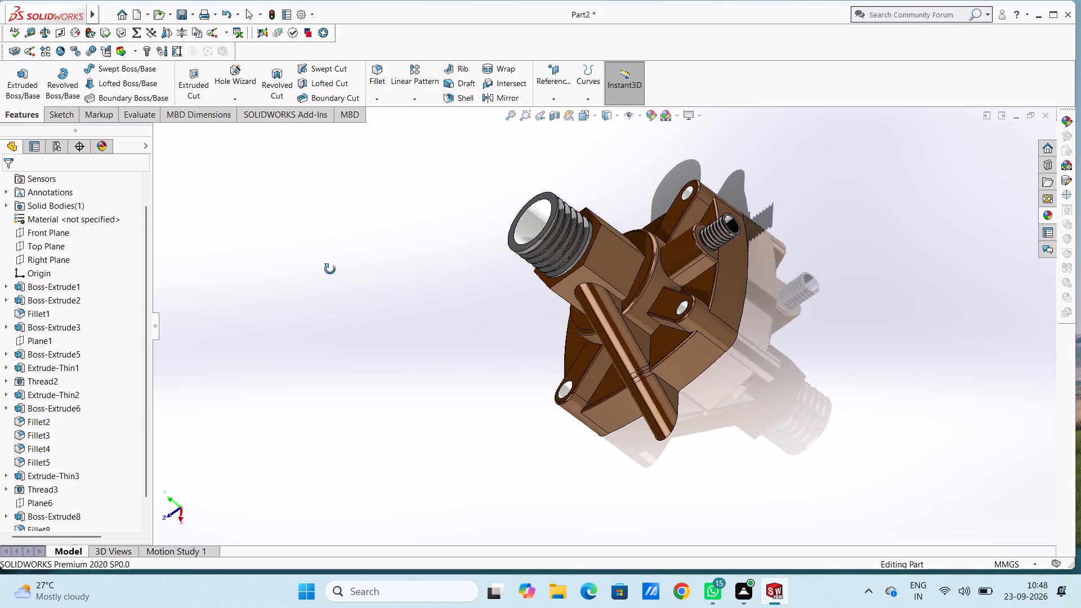
{"action": "middle_click_drag", "start_coordinate": [330, 269], "coordinate": [424, 240]}
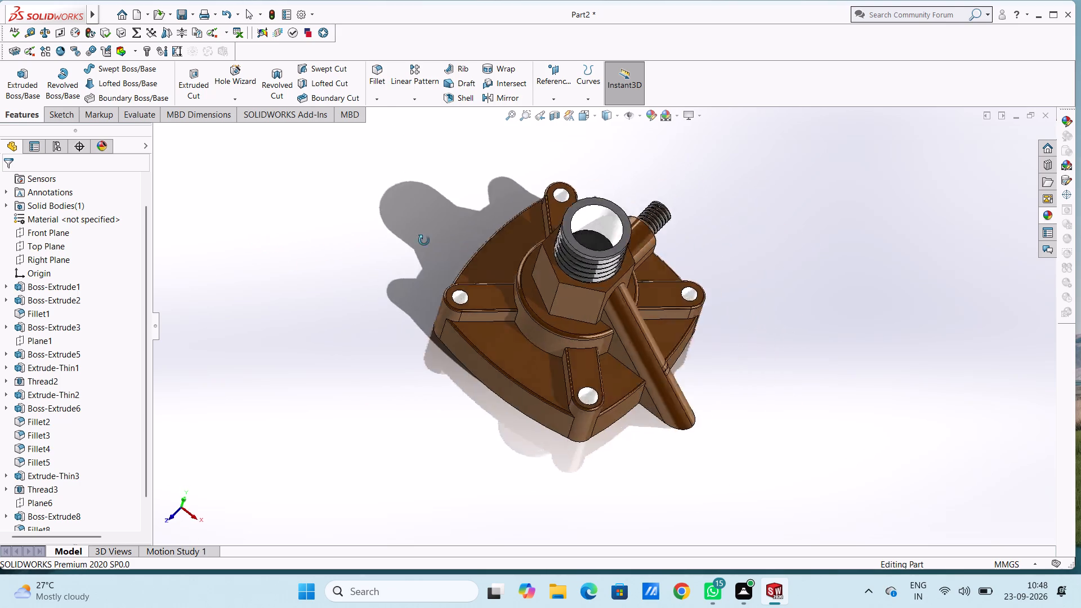
{"action": "middle_click_drag", "start_coordinate": [424, 240], "coordinate": [669, 346]}
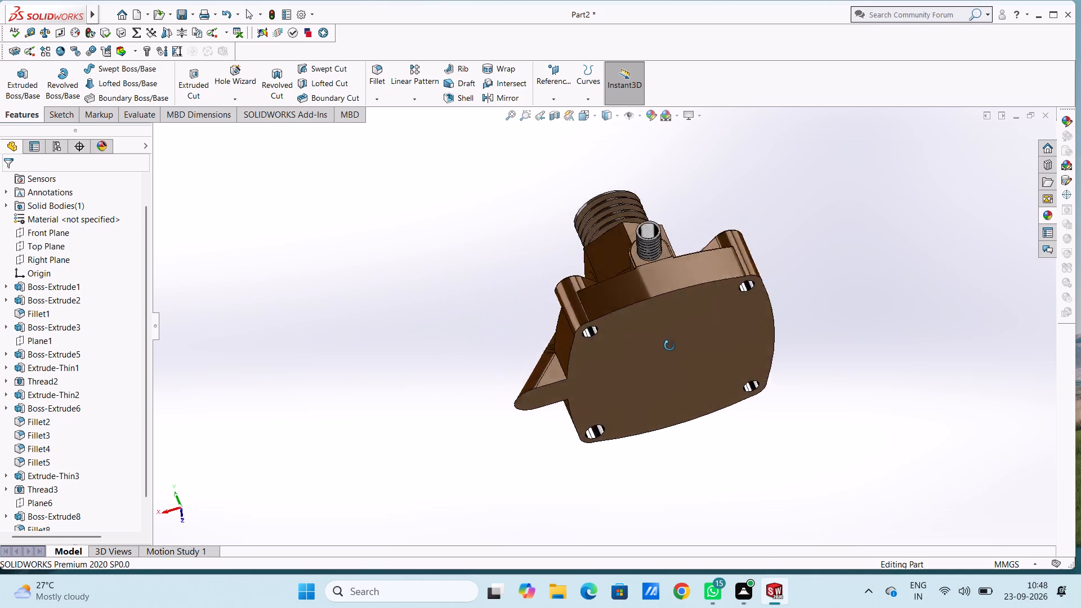
{"action": "middle_click_drag", "start_coordinate": [669, 346], "coordinate": [803, 149]}
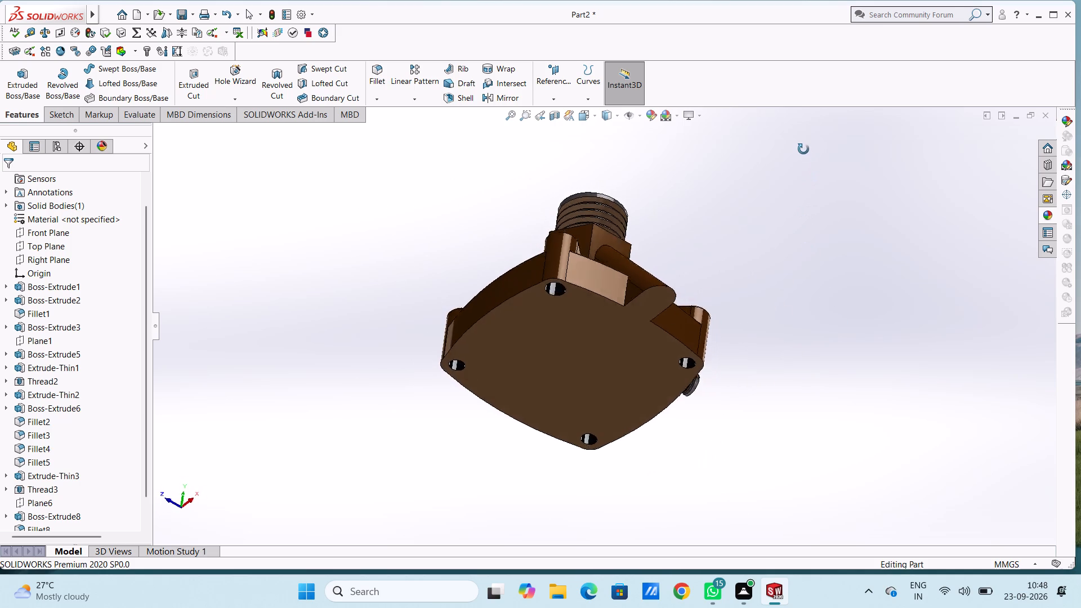
{"action": "middle_click_drag", "start_coordinate": [803, 149], "coordinate": [632, 250]}
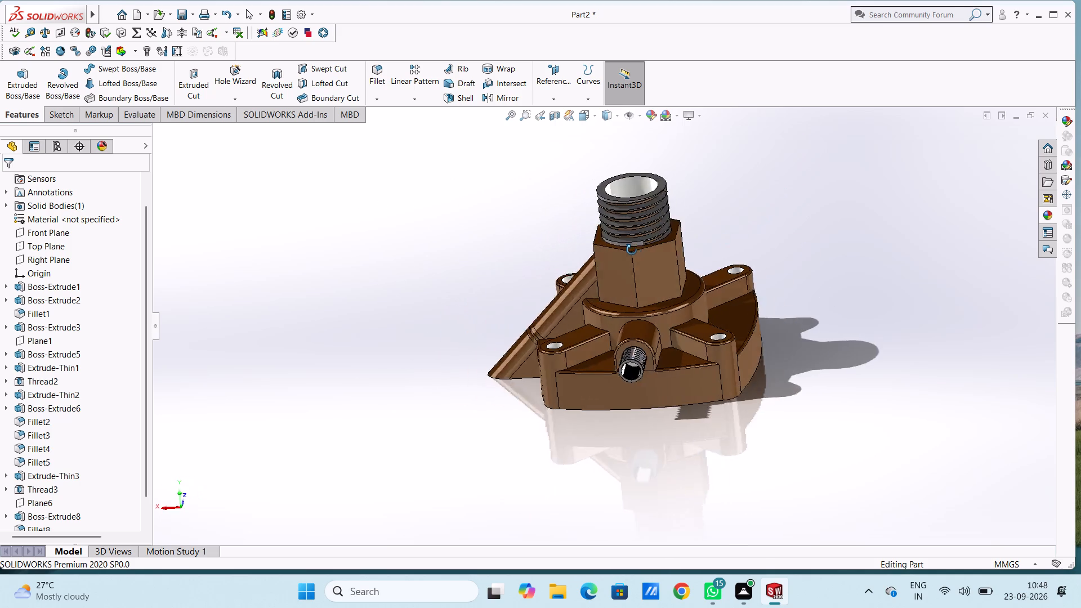
{"action": "middle_click_drag", "start_coordinate": [632, 250], "coordinate": [653, 281]}
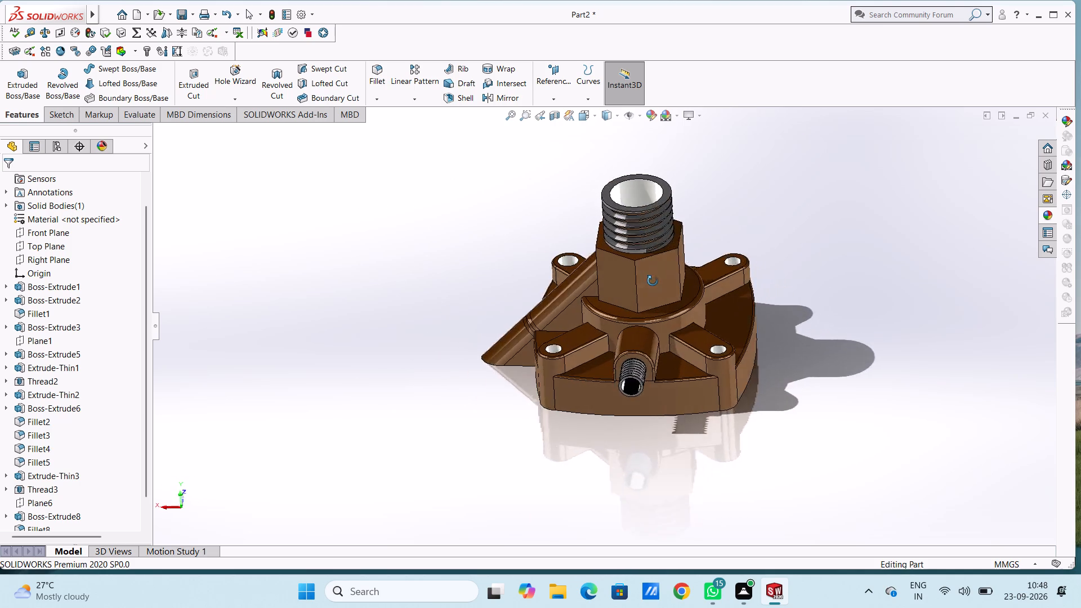
{"action": "middle_click_drag", "start_coordinate": [653, 281], "coordinate": [613, 403]}
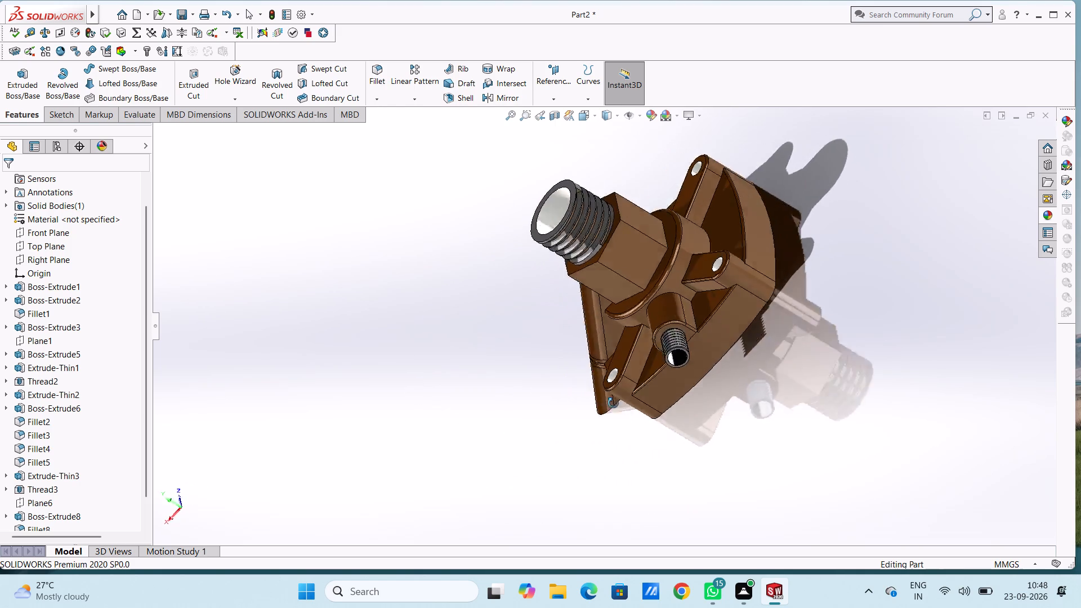
{"action": "middle_click_drag", "start_coordinate": [613, 403], "coordinate": [769, 245]}
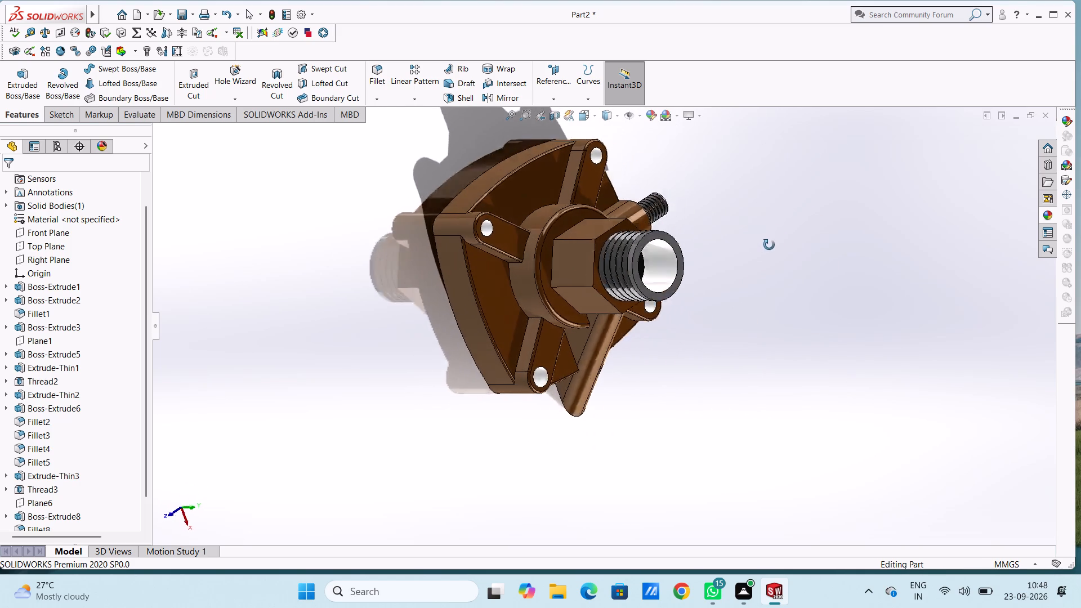
{"action": "middle_click_drag", "start_coordinate": [769, 245], "coordinate": [504, 189]}
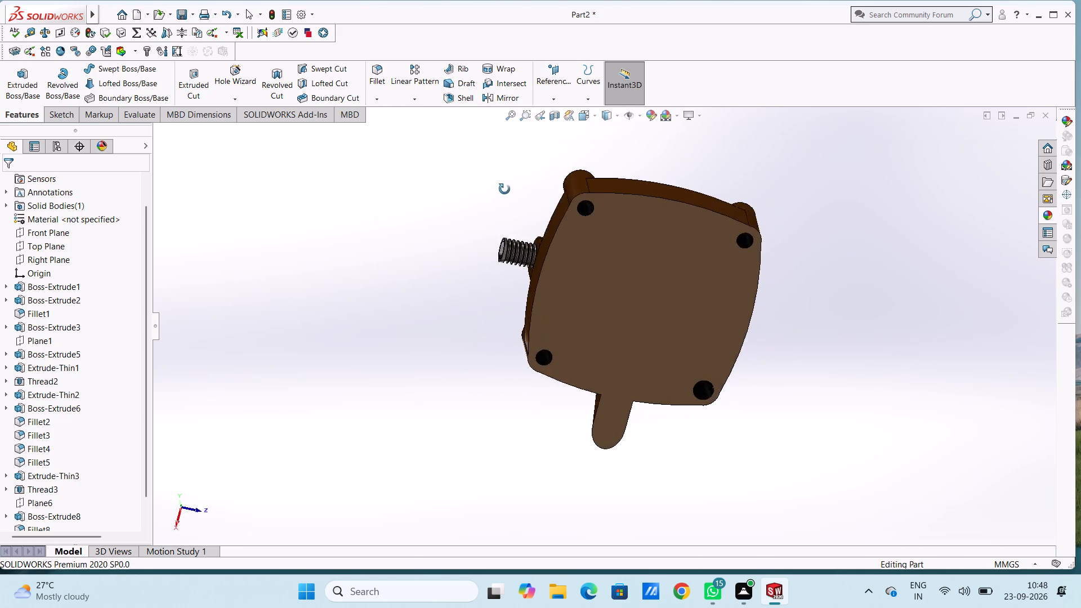
{"action": "middle_click_drag", "start_coordinate": [504, 189], "coordinate": [703, 343]}
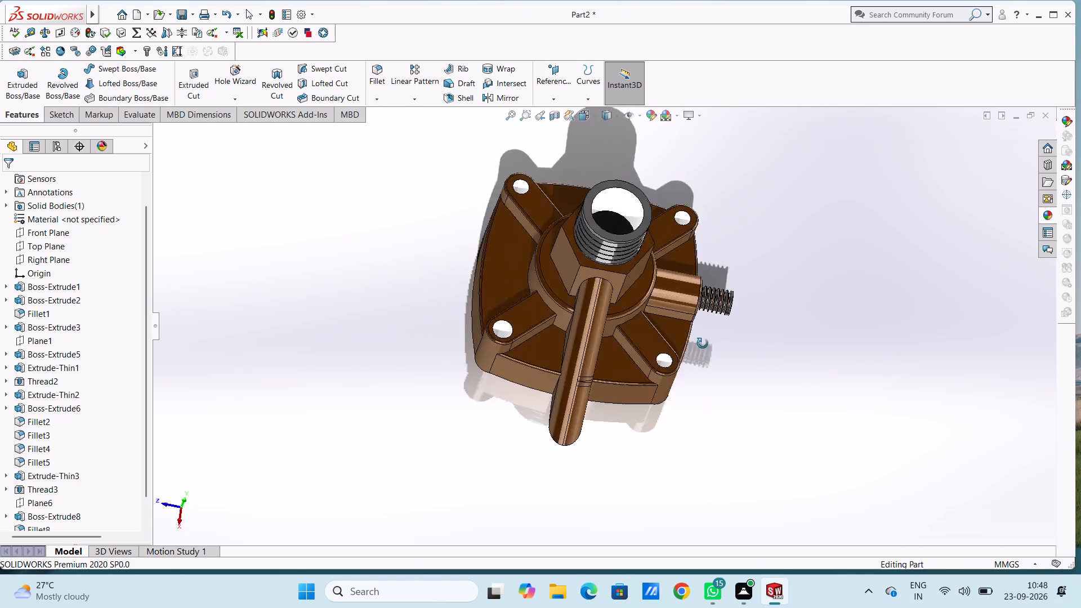
{"action": "middle_click_drag", "start_coordinate": [703, 343], "coordinate": [610, 430]}
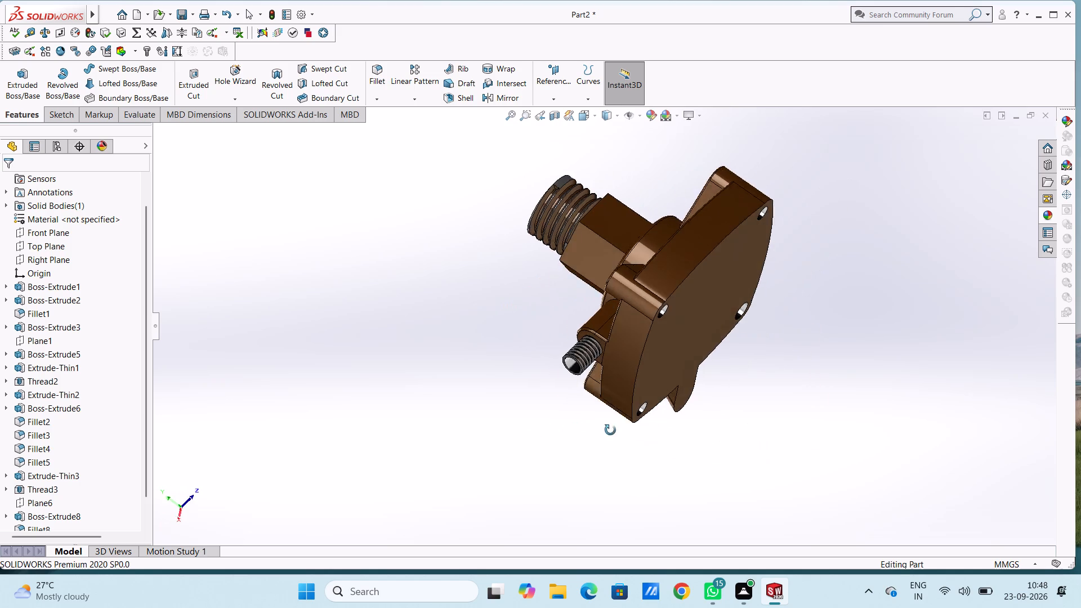
{"action": "middle_click_drag", "start_coordinate": [610, 430], "coordinate": [663, 306]}
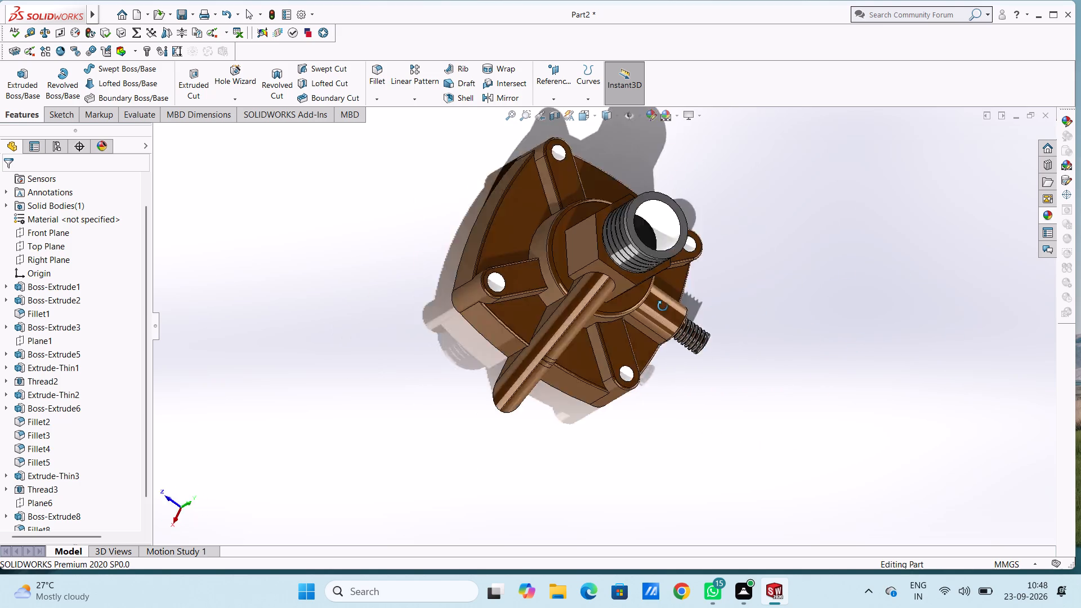
{"action": "middle_click_drag", "start_coordinate": [663, 306], "coordinate": [779, 363]}
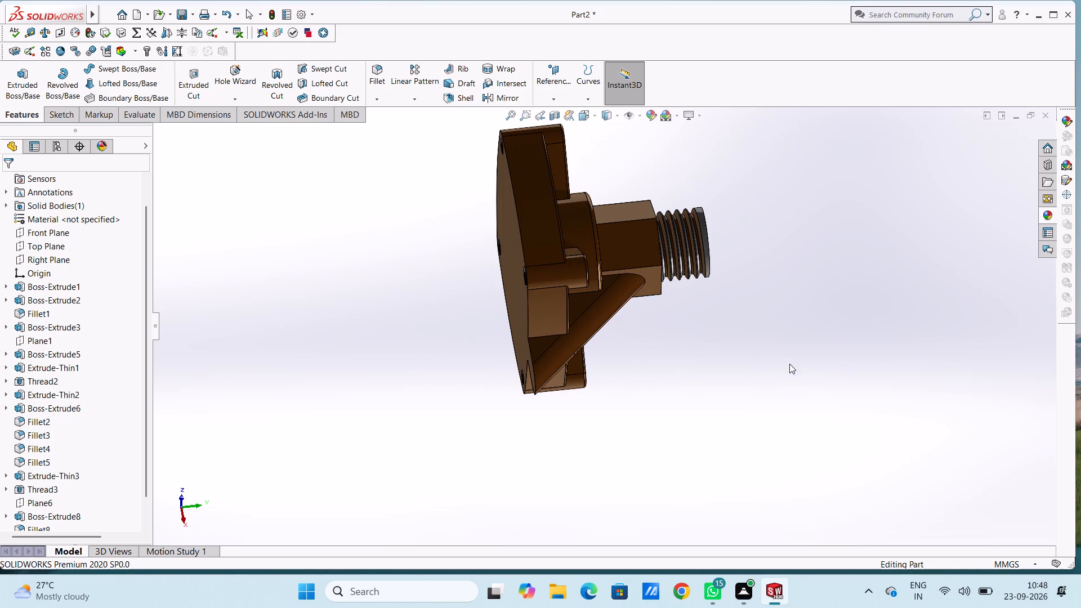
{"action": "key", "text": "ctrl+7"}
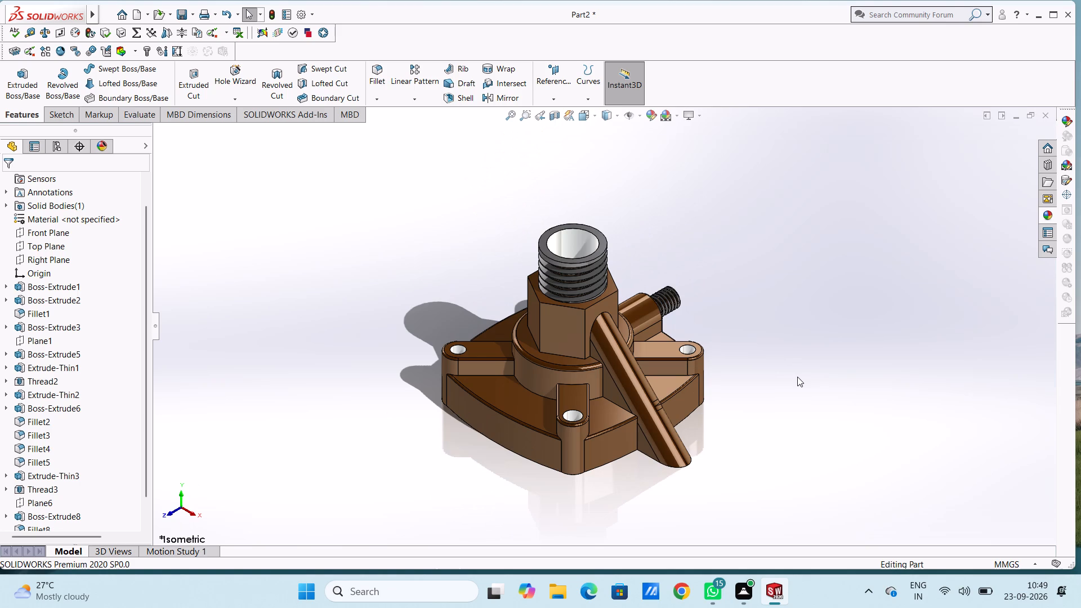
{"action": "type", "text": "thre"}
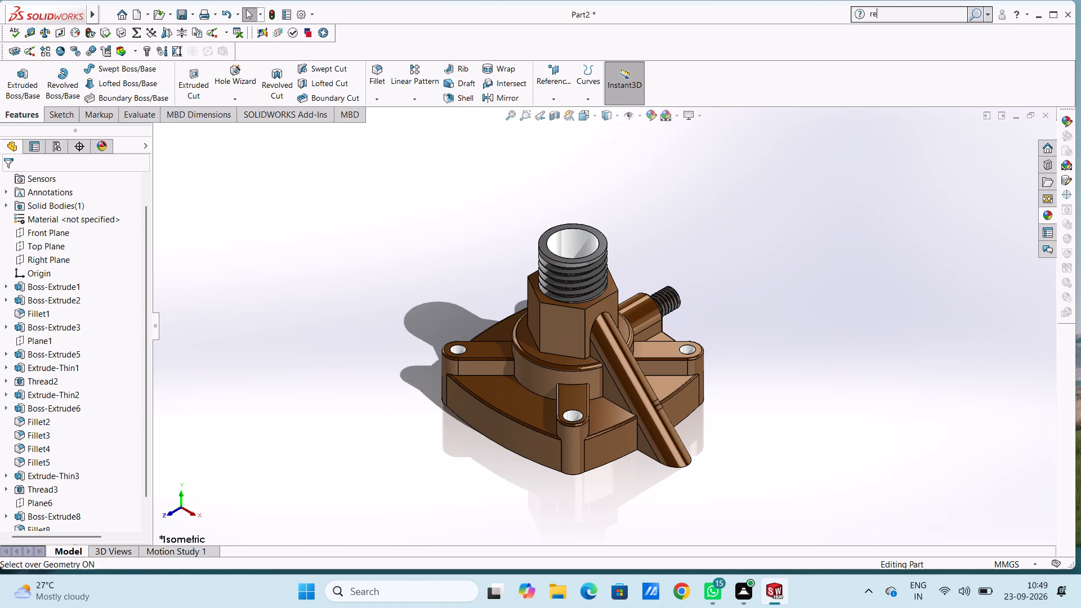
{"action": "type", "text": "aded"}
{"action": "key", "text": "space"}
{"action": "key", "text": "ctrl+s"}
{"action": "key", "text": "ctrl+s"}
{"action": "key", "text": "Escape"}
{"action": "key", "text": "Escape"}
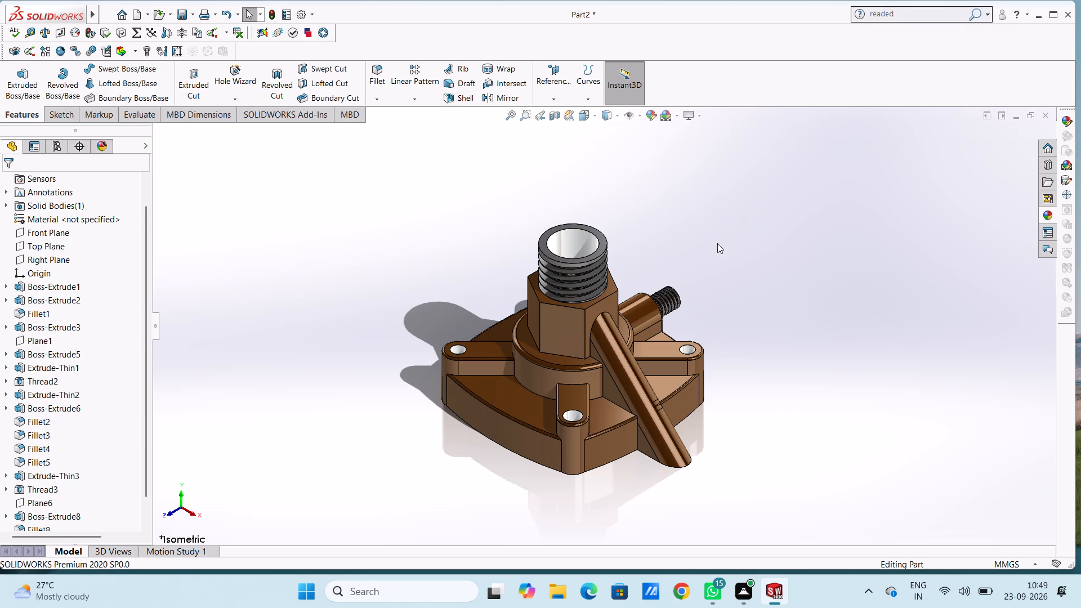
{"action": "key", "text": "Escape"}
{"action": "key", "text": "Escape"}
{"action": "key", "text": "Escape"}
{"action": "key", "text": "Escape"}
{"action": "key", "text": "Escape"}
Save the part in the Documents folder as a SOLIDWORKS Part named "threaded flanged manifold block".
{"action": "key", "text": "ctrl+s"}
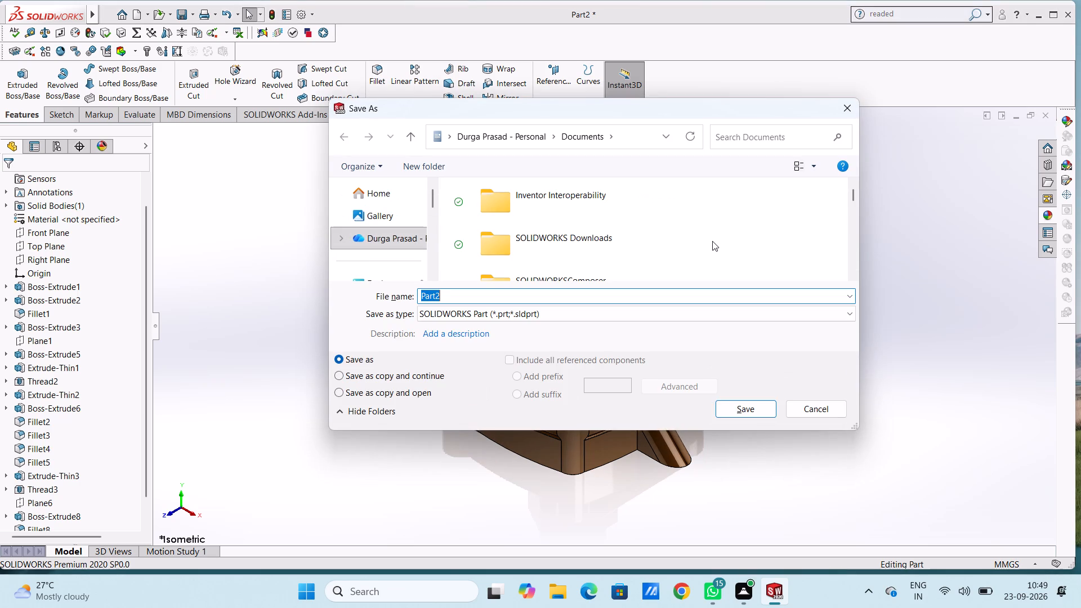
{"action": "type", "text": "threaded"}
{"action": "key", "text": "space"}
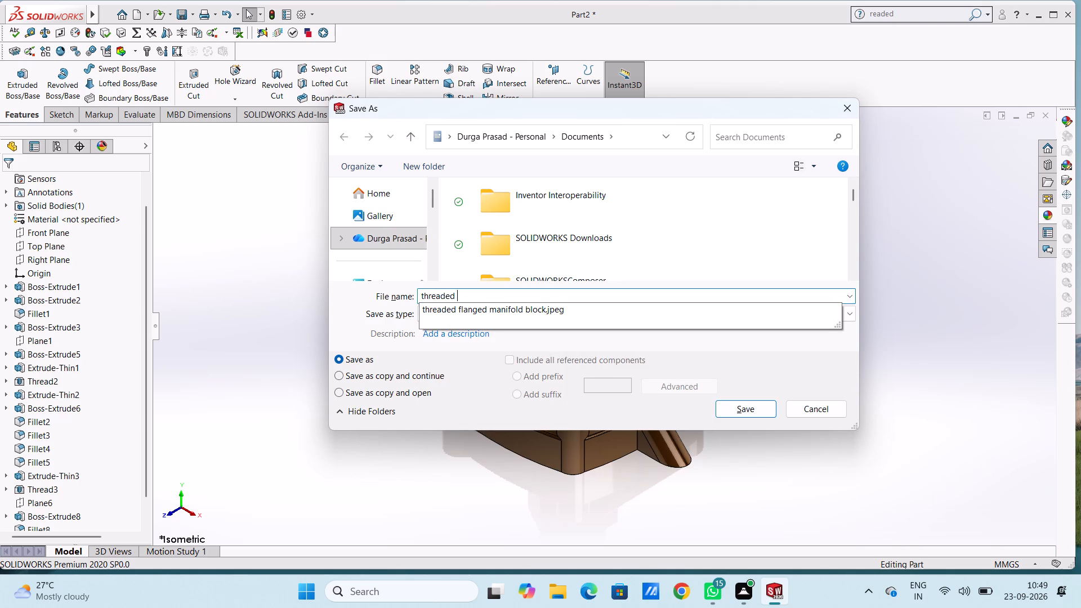
{"action": "type", "text": "flan"}
{"action": "type", "text": "ged"}
{"action": "key", "text": "space"}
{"action": "type", "text": "manif"}
{"action": "type", "text": "ol"}
{"action": "type", "text": "d"}
{"action": "key", "text": "space"}
{"action": "key", "text": "b"}
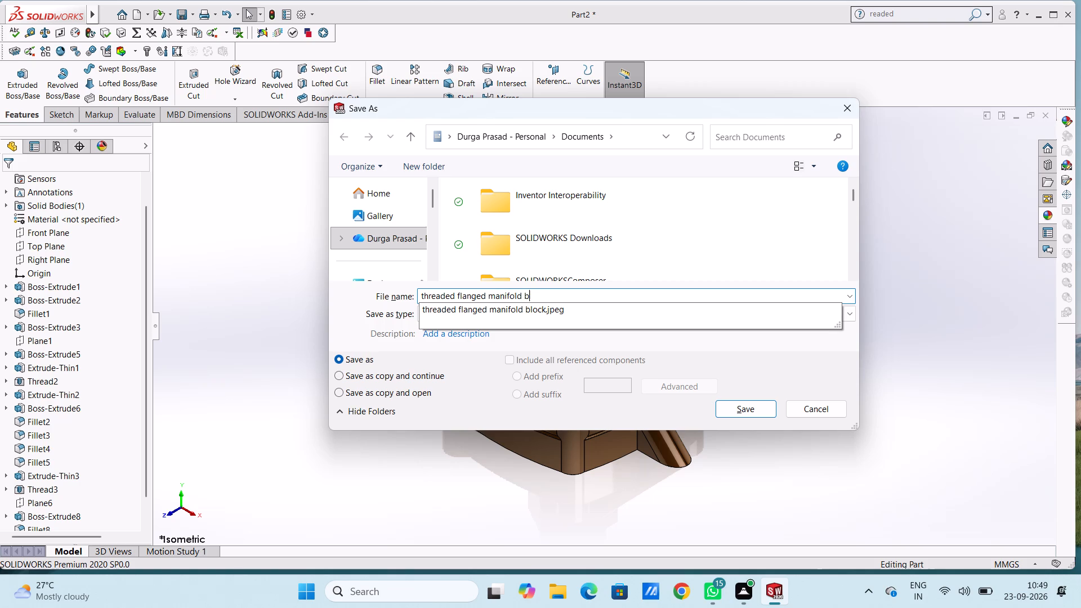
{"action": "type", "text": "locvk"}
{"action": "key", "text": "BackSpace"}
{"action": "key", "text": "BackSpace"}
{"action": "key", "text": "k"}
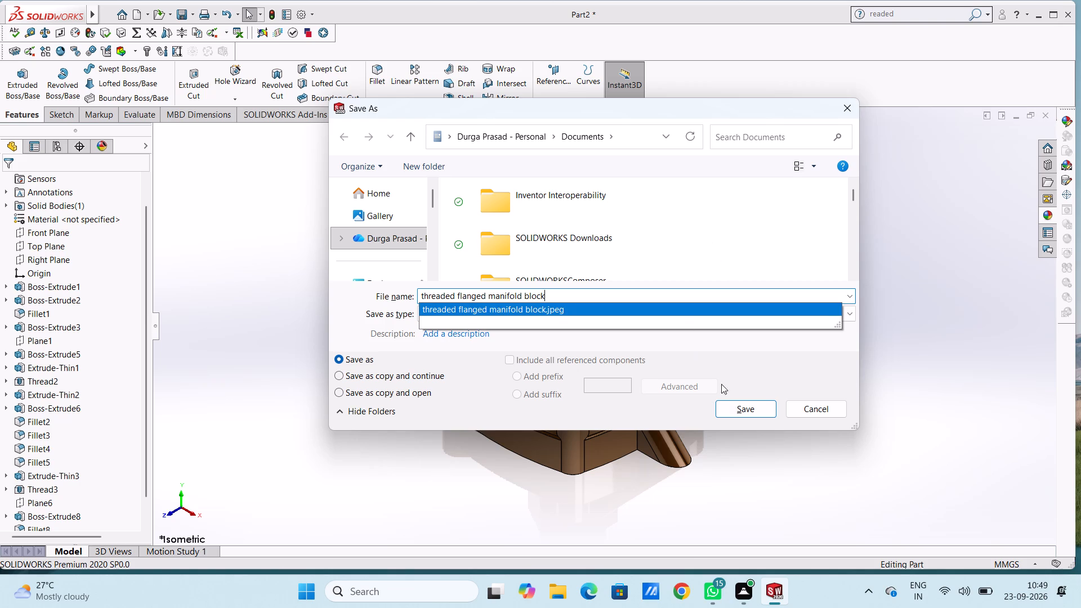
{"action": "left_click", "coordinate": [726, 296]}
{"action": "left_click", "coordinate": [749, 409]}
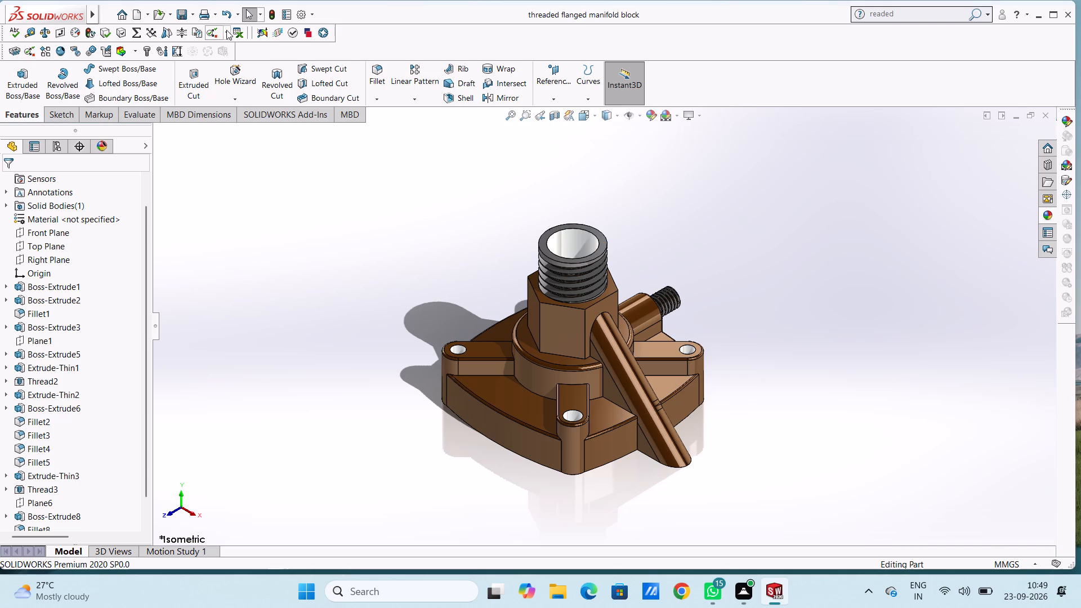
Save a copy of the part in Documents as an Adobe PDF named "threaded flanged manifold block".
{"action": "left_click", "coordinate": [193, 12]}
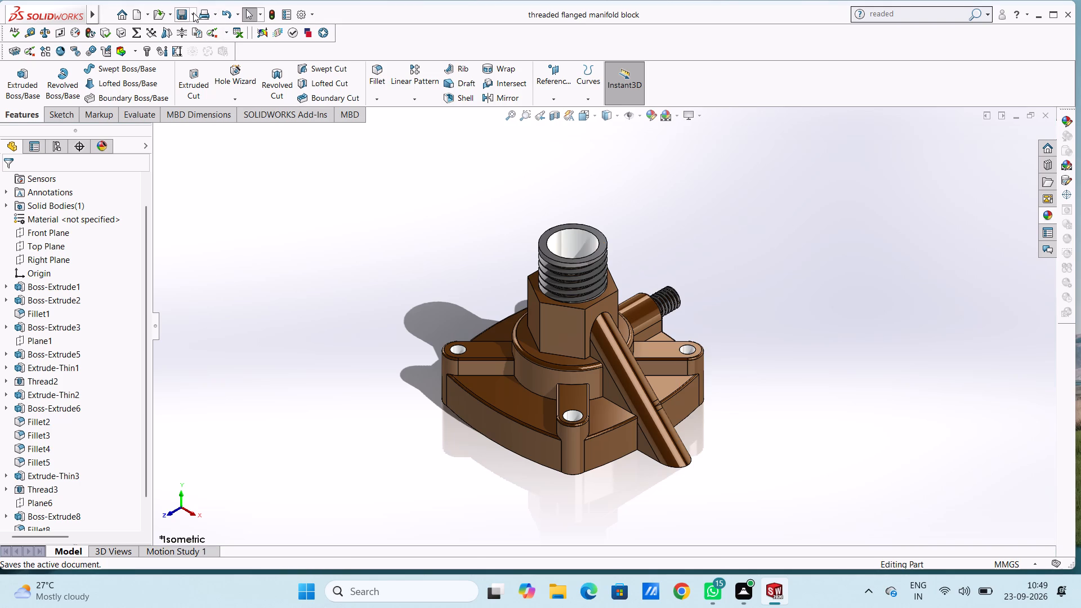
{"action": "left_click", "coordinate": [216, 44]}
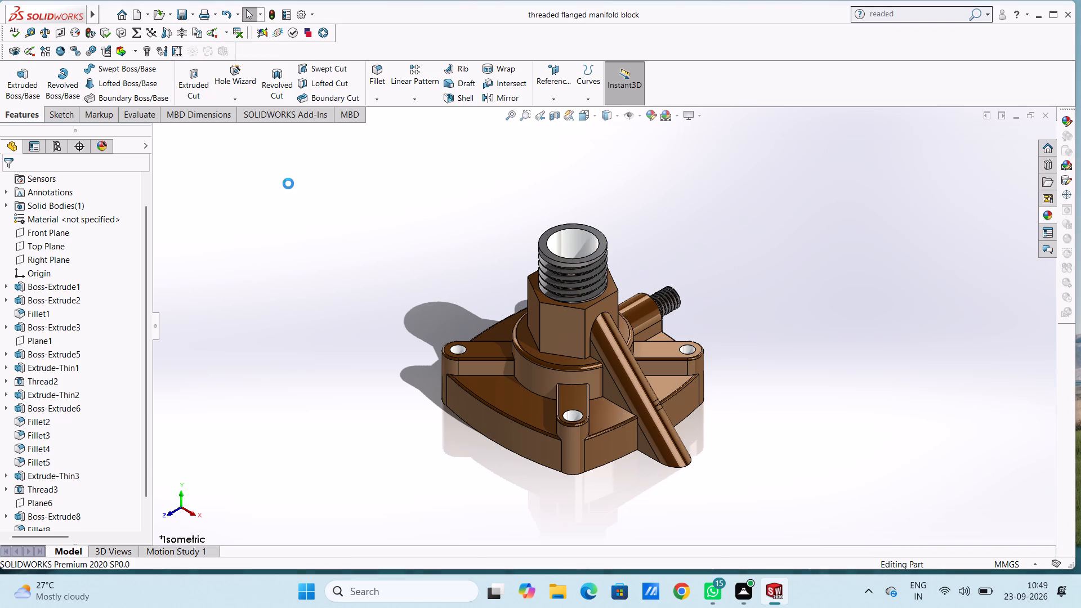
{"action": "left_click", "coordinate": [630, 314]}
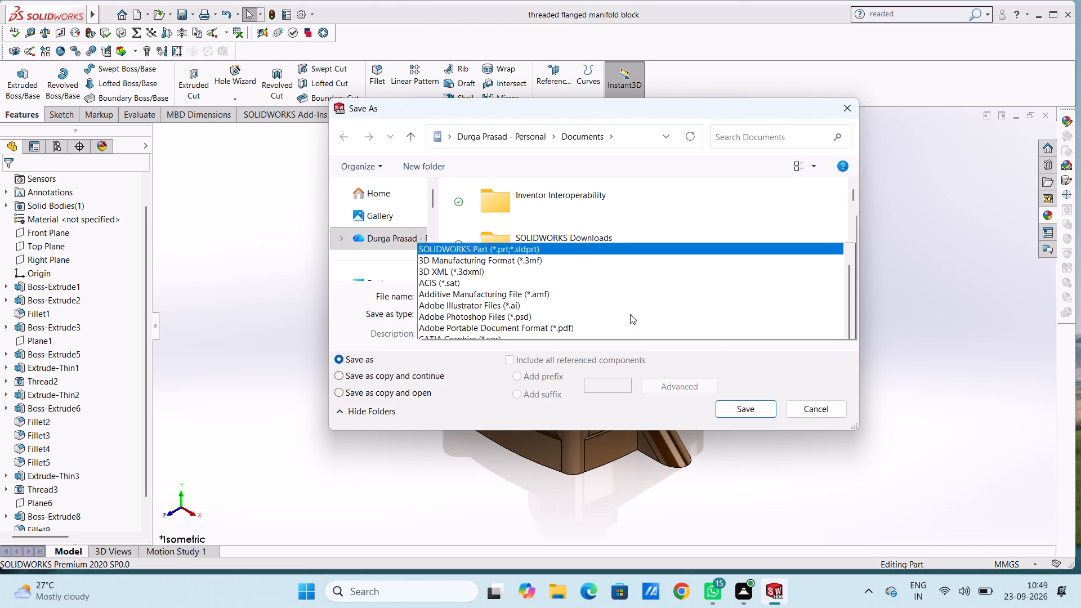
{"action": "left_click", "coordinate": [596, 87]}
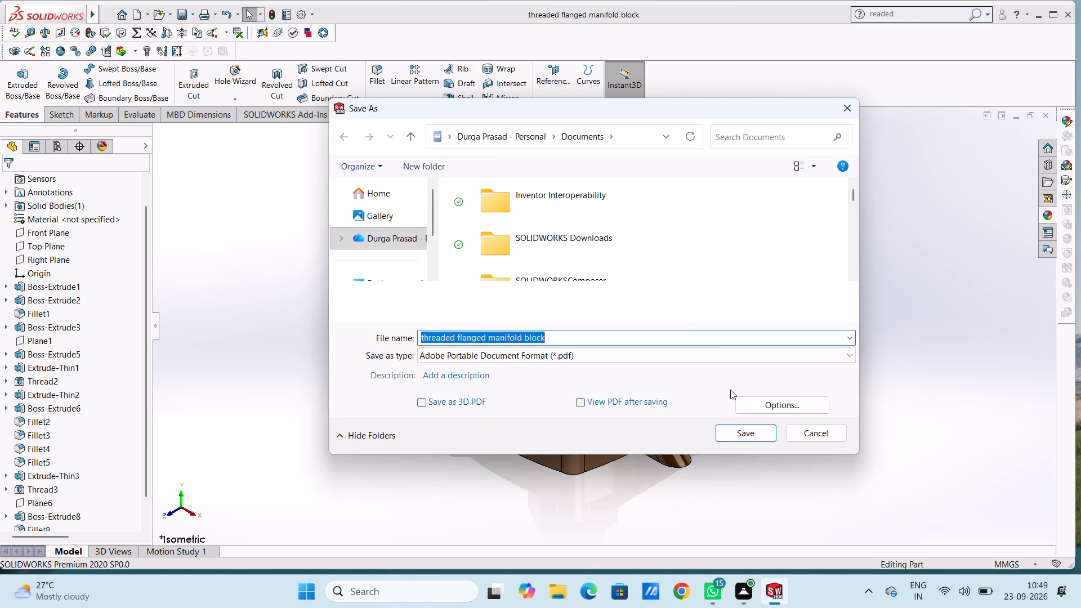
{"action": "left_click", "coordinate": [747, 436]}
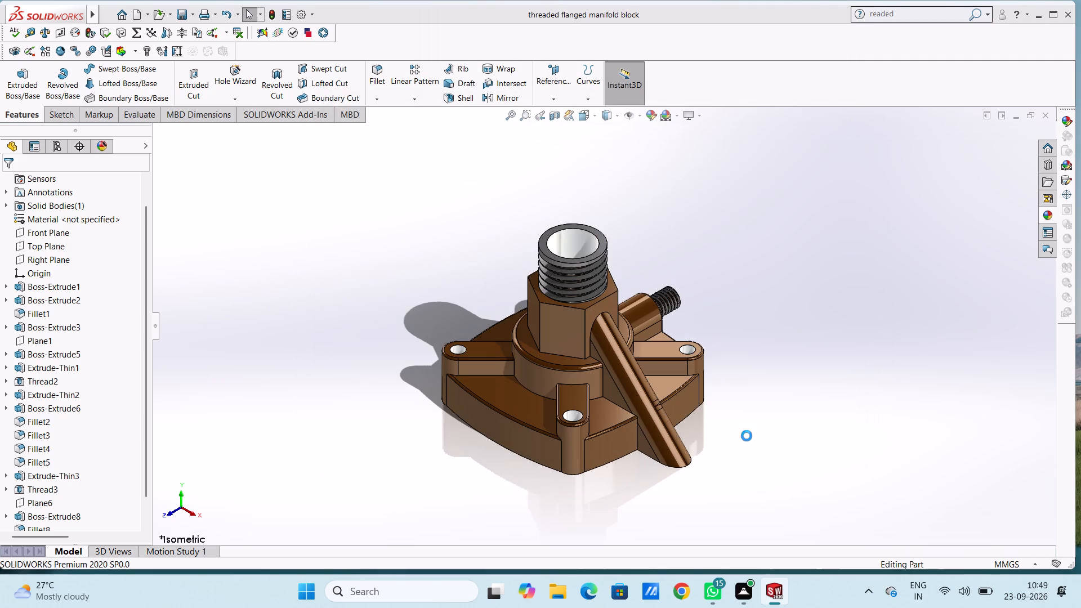